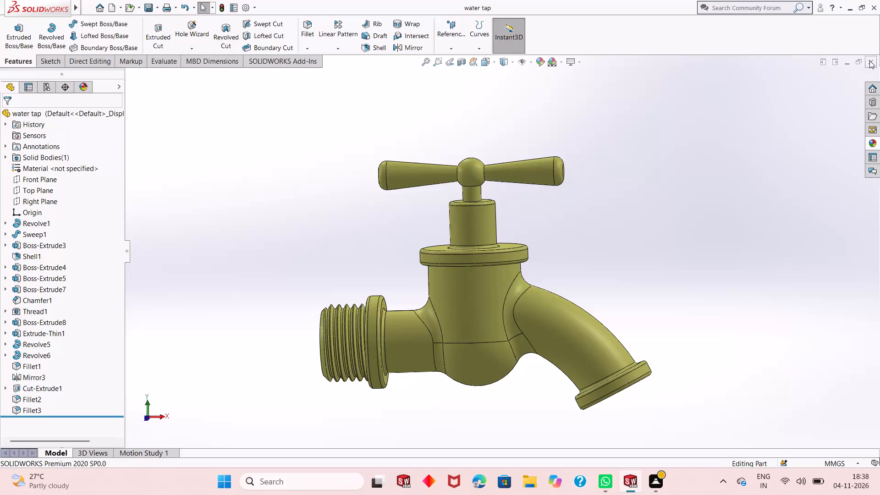
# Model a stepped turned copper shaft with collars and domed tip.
# Close the water tap model and create a new part document.
pyautogui.click(869, 60)
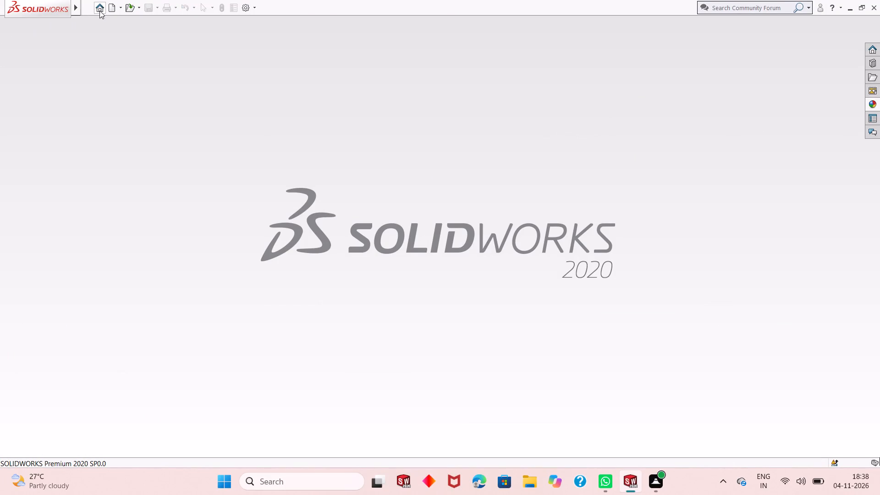
pyautogui.click(111, 6)
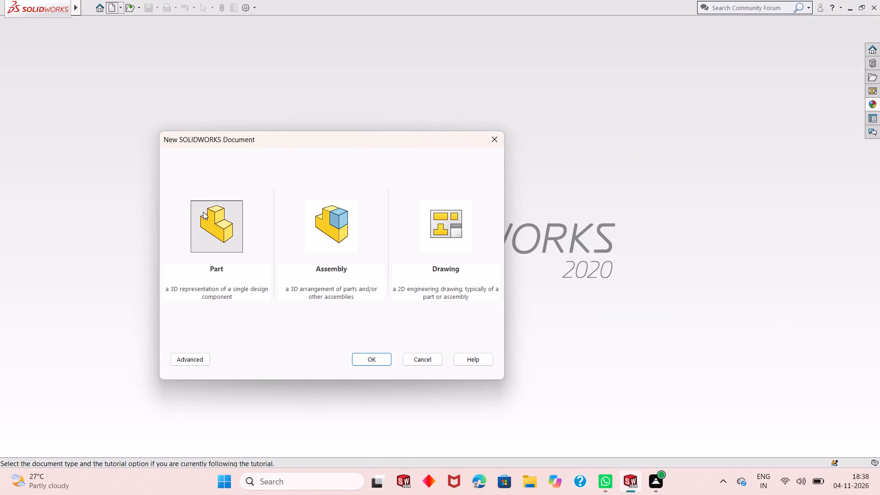
pyautogui.doubleClick(210, 222)
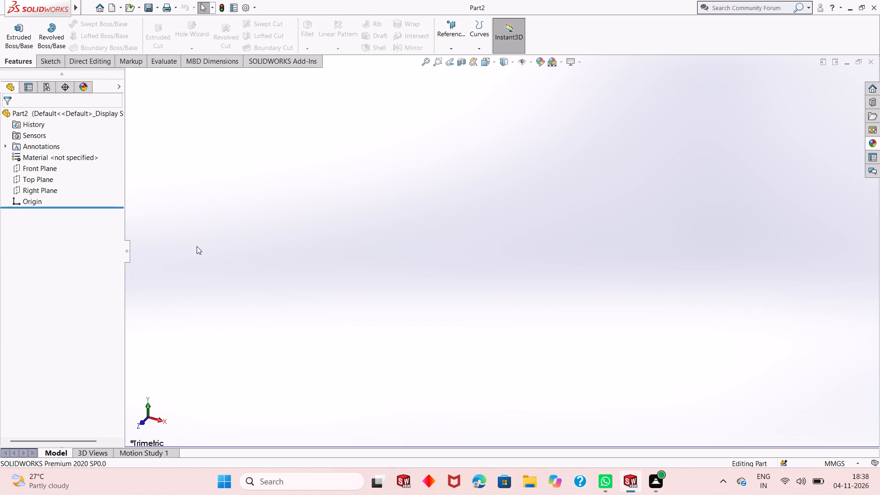
# Open a new sketch on the Front Plane.
pyautogui.click(27, 167)
pyautogui.click(36, 154)
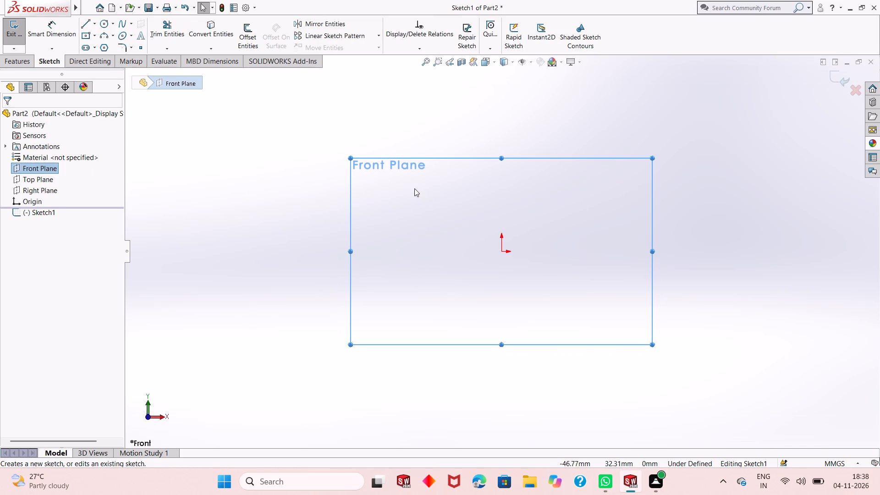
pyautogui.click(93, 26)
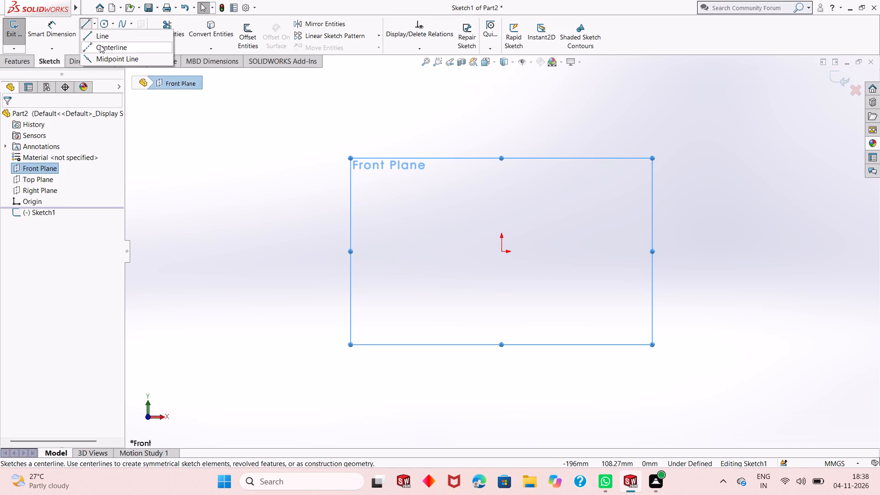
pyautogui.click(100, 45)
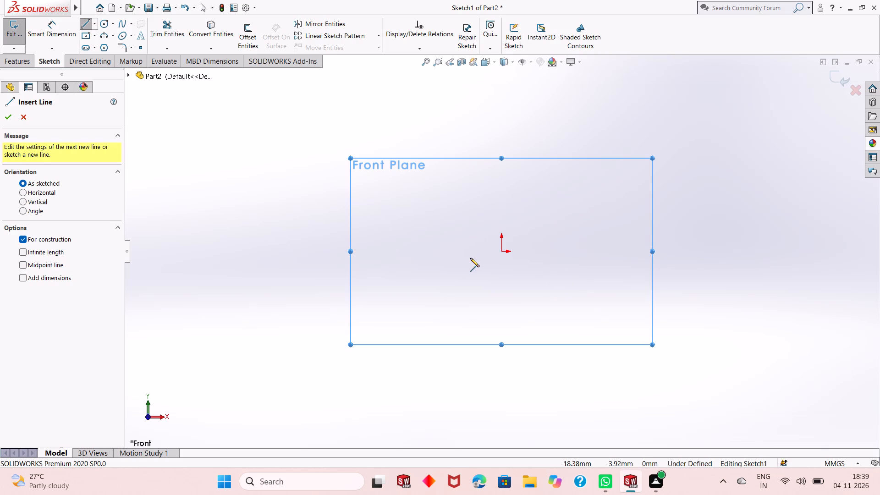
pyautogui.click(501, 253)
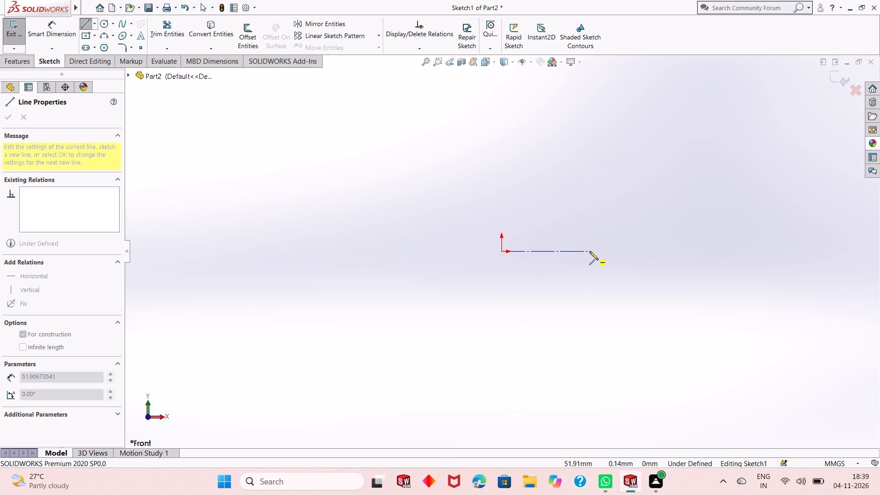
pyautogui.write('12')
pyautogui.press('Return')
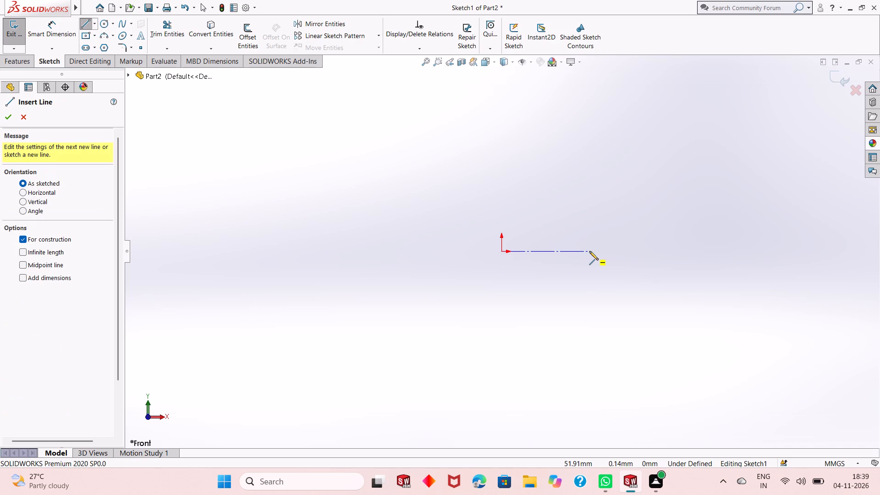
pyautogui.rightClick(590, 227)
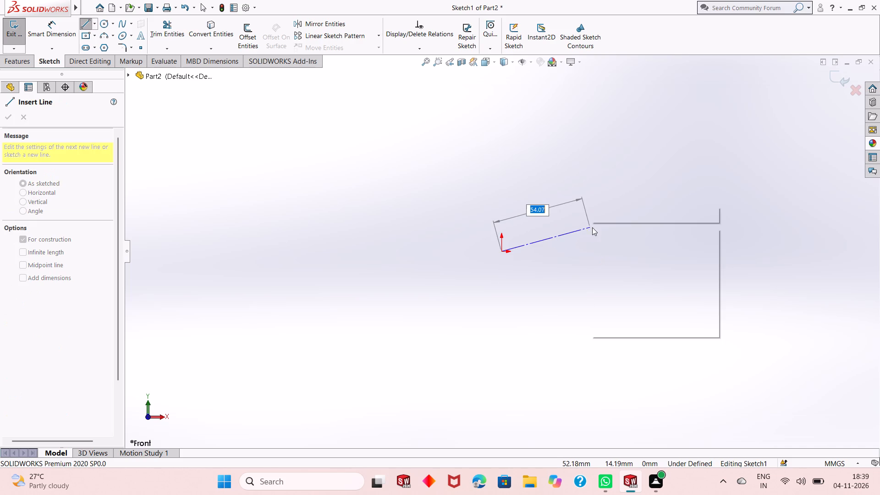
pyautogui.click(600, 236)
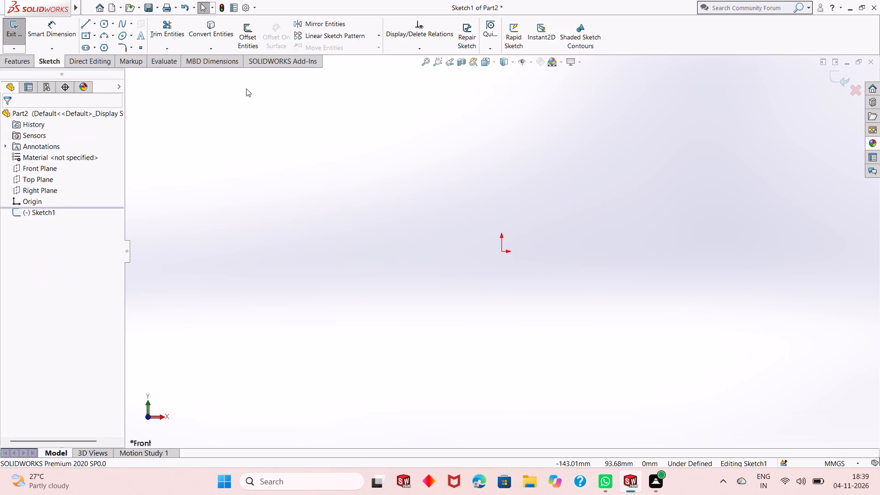
# Draw a horizontal construction centerline 12 mm long, starting at the origin and running along the positive X direction.
pyautogui.click(92, 26)
pyautogui.click(101, 46)
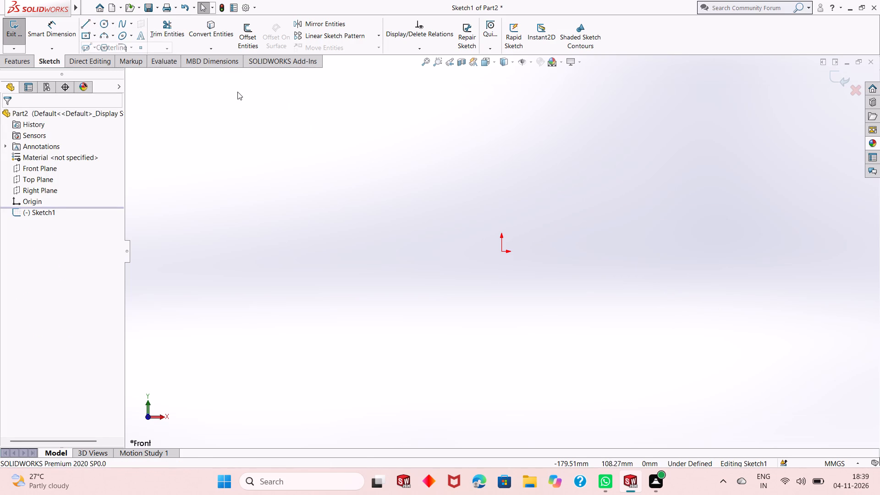
pyautogui.click(502, 251)
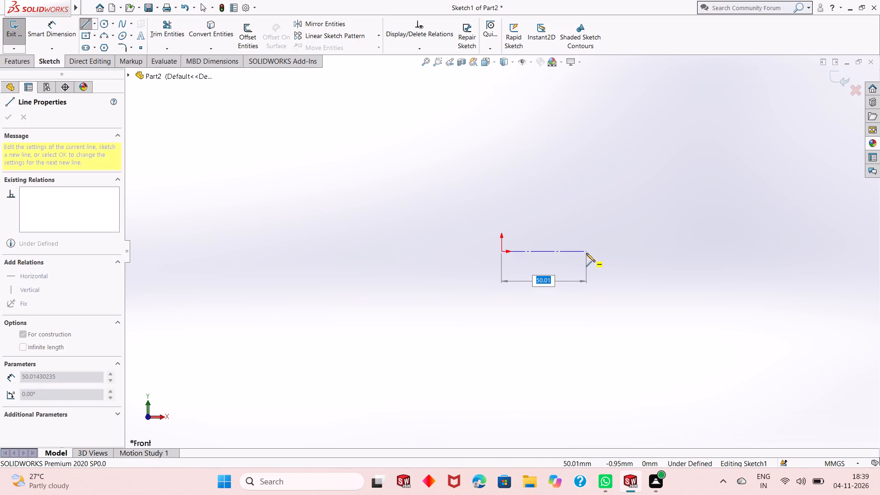
pyautogui.write('12')
pyautogui.press('Return')
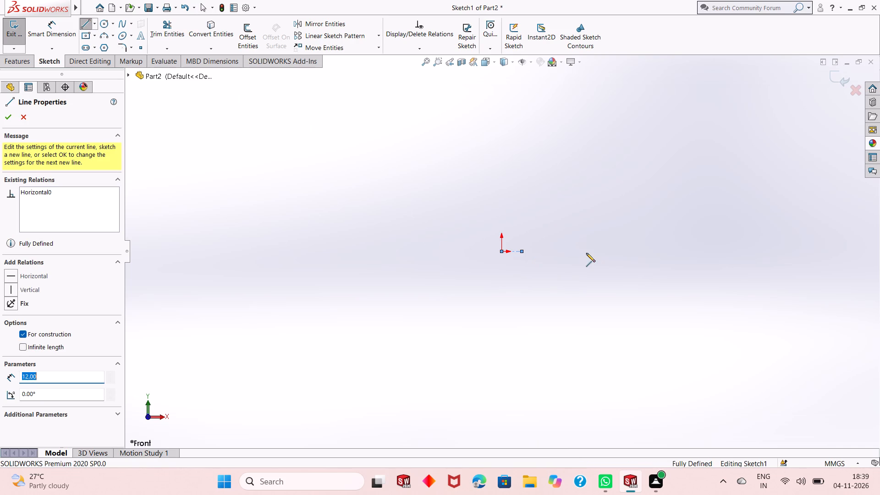
pyautogui.rightClick(586, 253)
pyautogui.click(591, 256)
# Draw a solid vertical line 3 mm long upward from the origin.
pyautogui.scroll(-4, 506, 243)
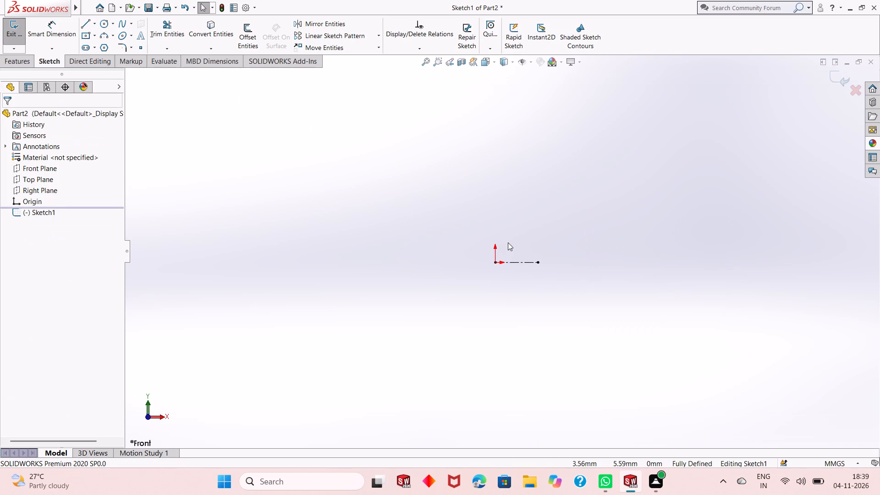
pyautogui.scroll(-3, 542, 246)
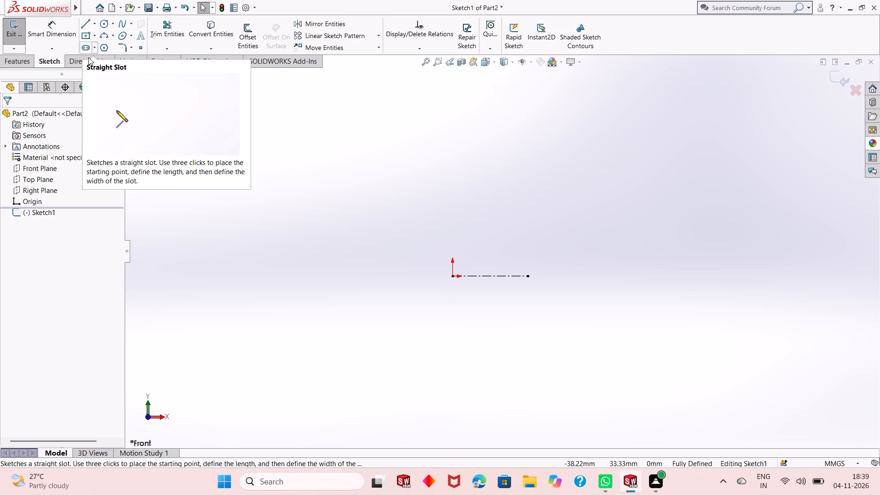
pyautogui.click(103, 35)
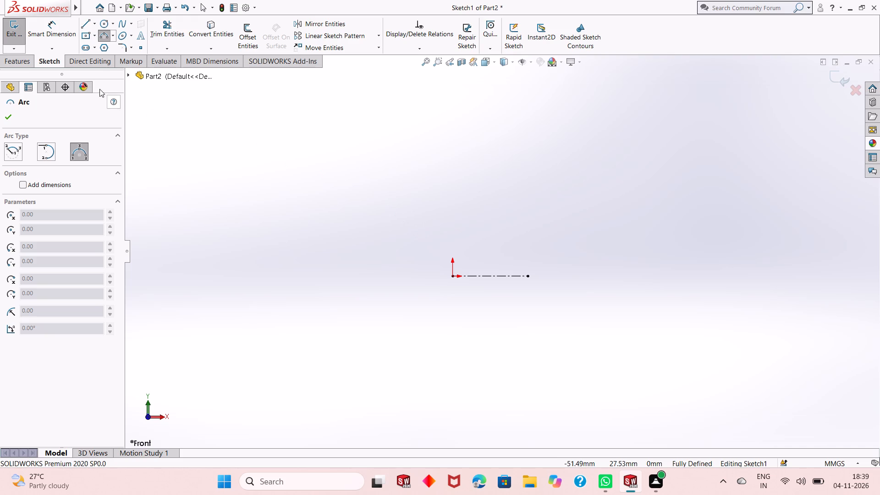
pyautogui.click(88, 26)
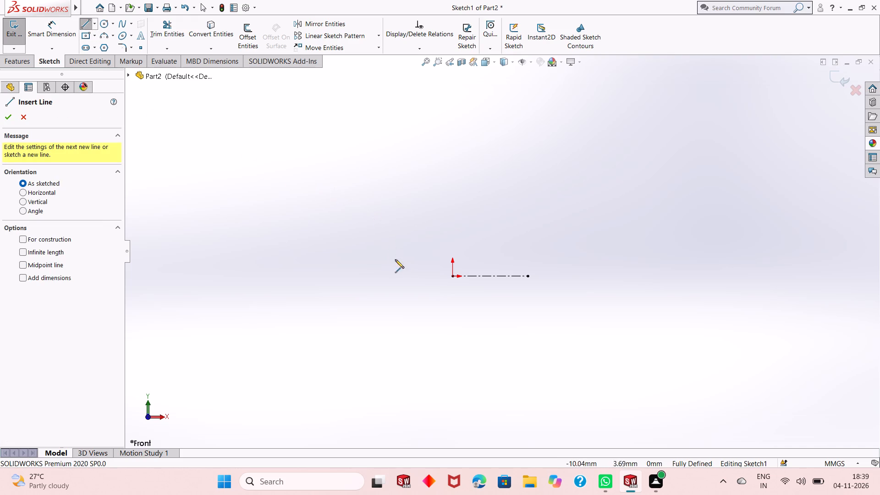
pyautogui.click(453, 276)
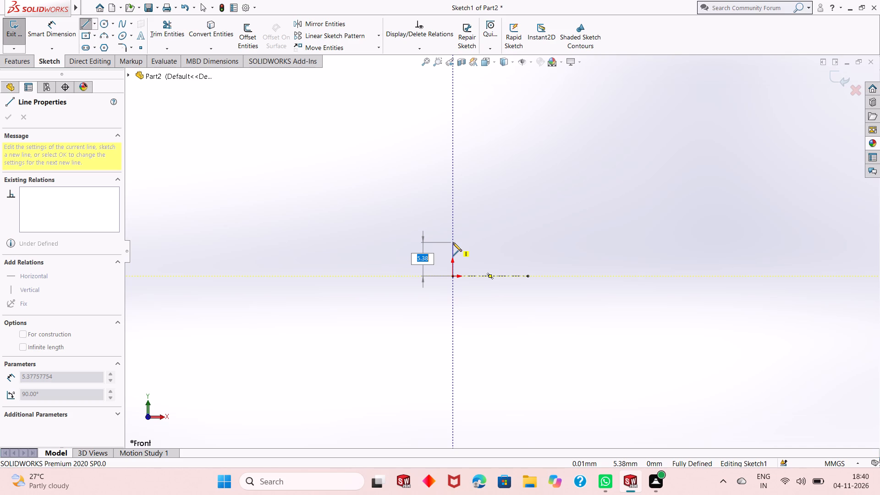
pyautogui.press('3')
pyautogui.press('Return')
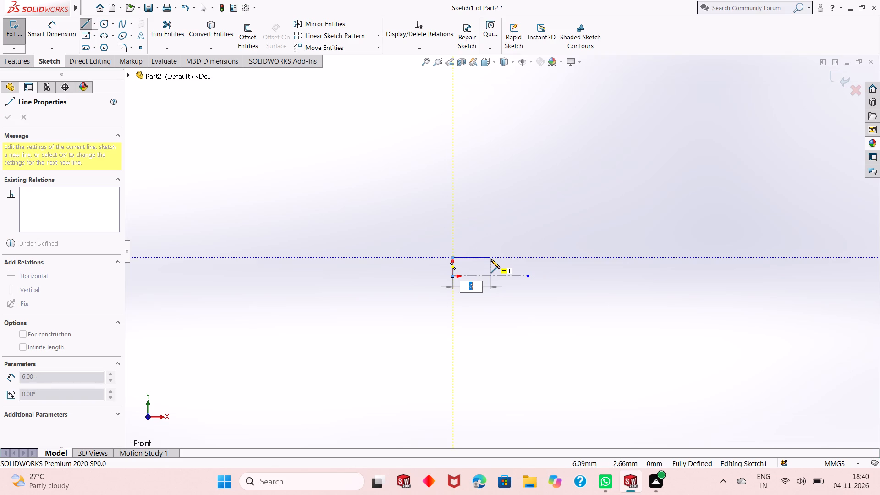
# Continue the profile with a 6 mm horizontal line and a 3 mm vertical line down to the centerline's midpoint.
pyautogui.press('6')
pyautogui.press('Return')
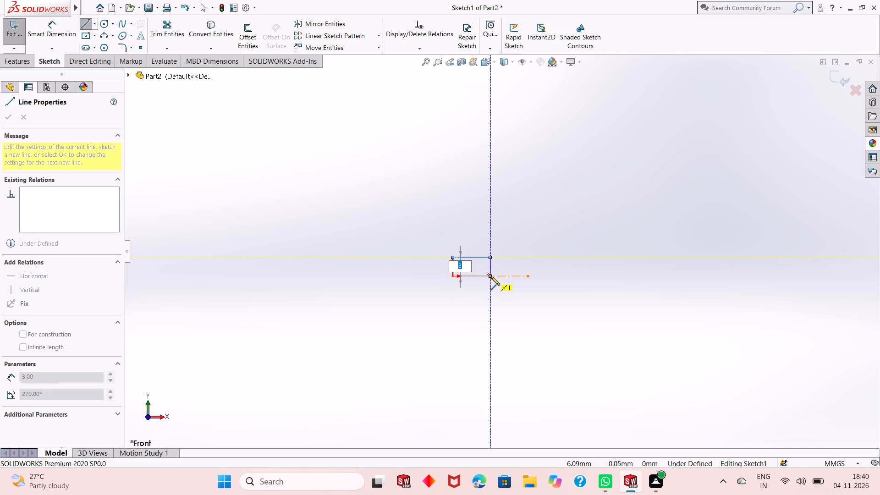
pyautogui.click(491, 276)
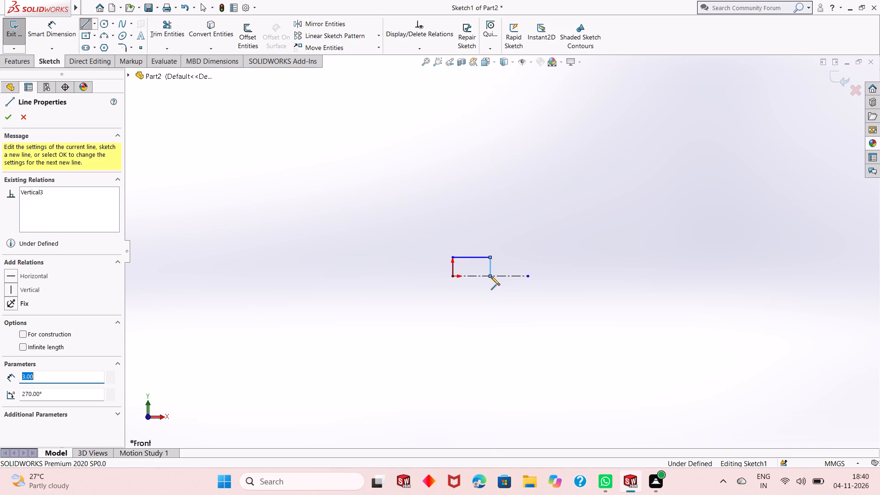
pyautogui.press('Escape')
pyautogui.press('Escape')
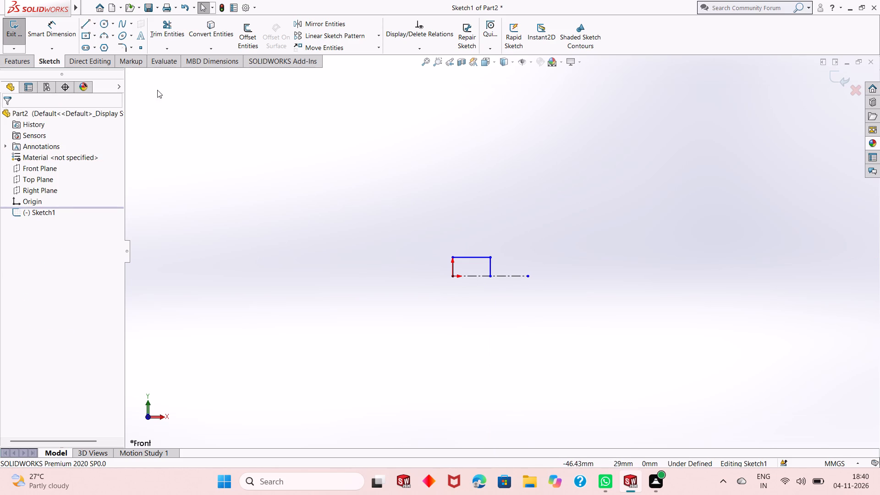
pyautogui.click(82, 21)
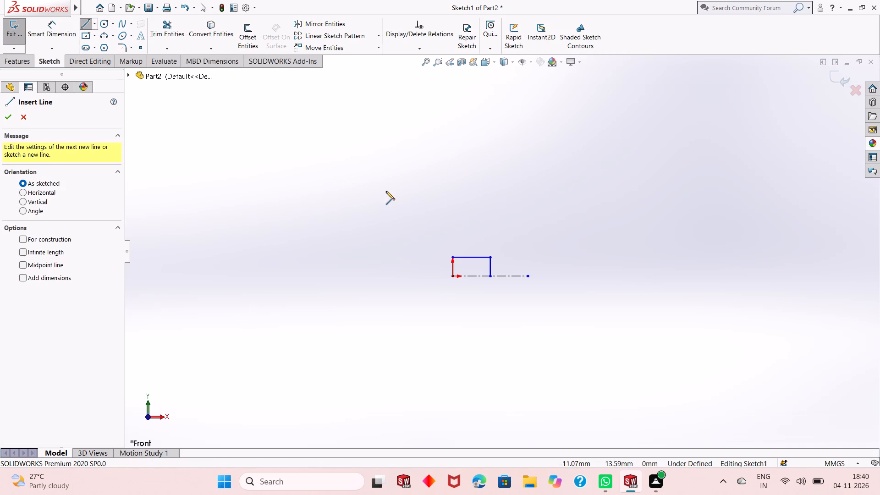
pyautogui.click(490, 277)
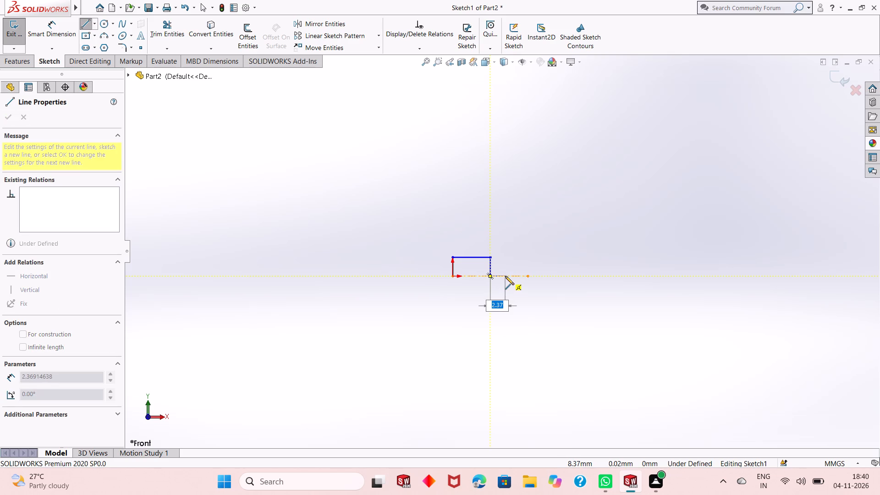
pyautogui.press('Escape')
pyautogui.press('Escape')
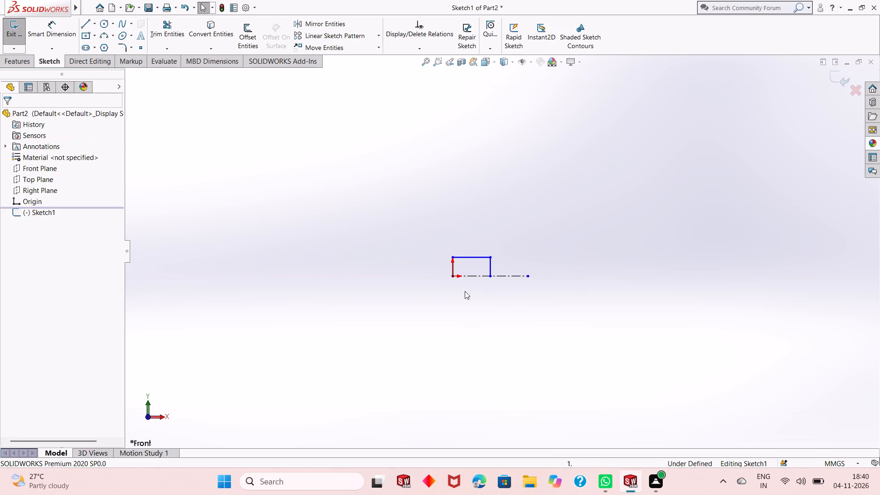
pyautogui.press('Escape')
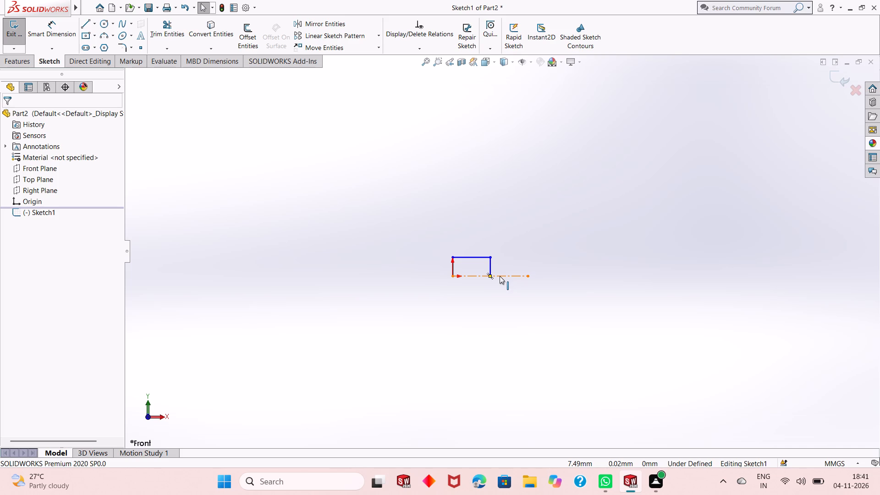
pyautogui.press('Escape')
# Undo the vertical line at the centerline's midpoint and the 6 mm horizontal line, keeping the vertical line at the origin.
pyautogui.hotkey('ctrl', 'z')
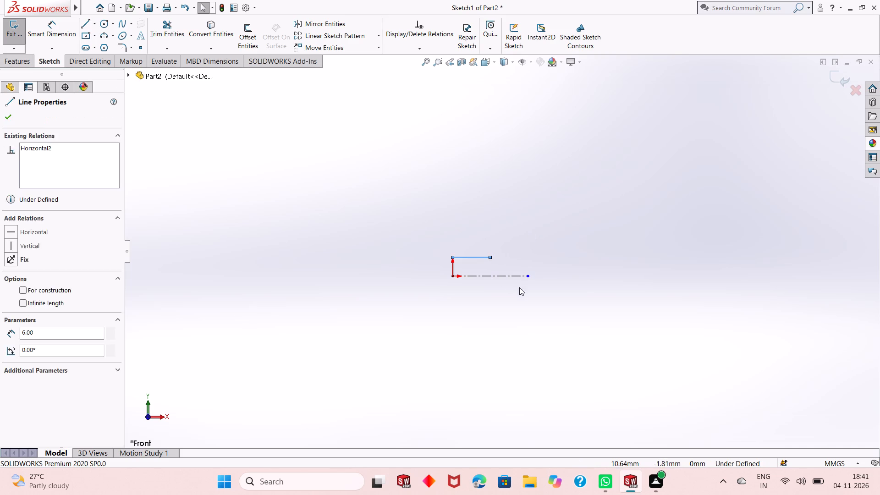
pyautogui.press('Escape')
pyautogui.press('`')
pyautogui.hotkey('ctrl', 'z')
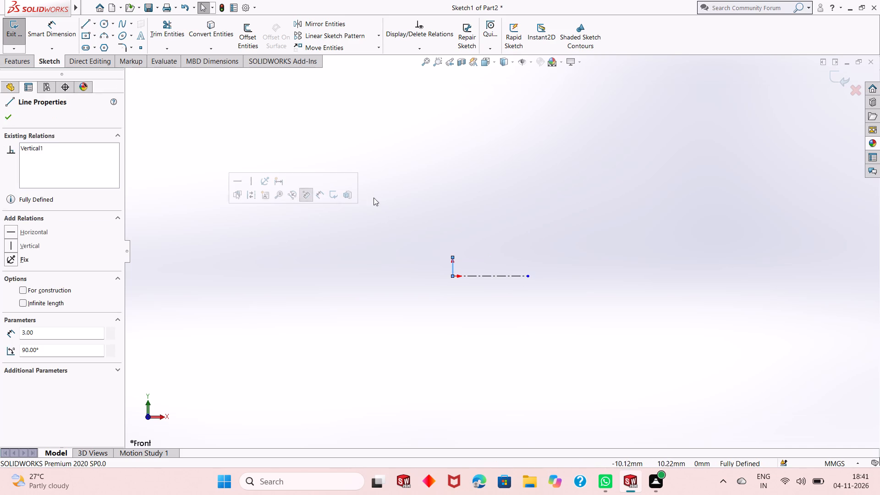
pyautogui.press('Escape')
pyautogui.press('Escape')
# Draw a 12 mm horizontal line from the top of the vertical line, and a 3 mm vertical line down to the centerline's far end.
pyautogui.click(86, 27)
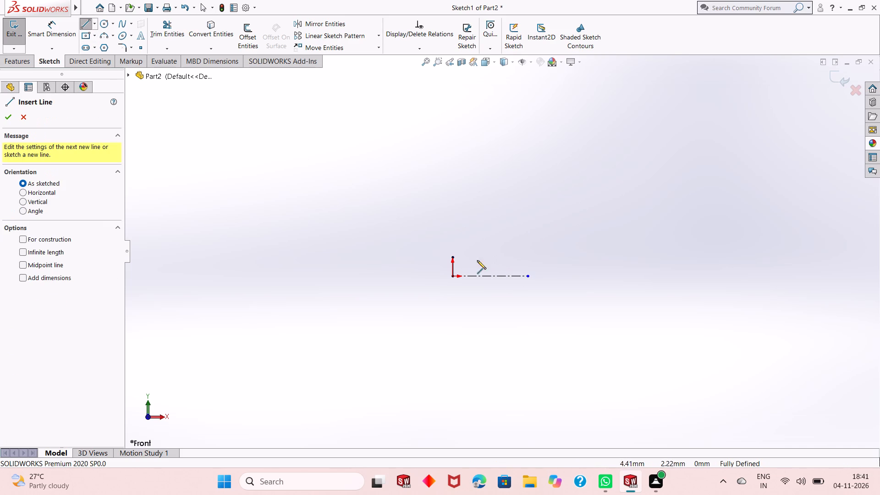
pyautogui.click(453, 255)
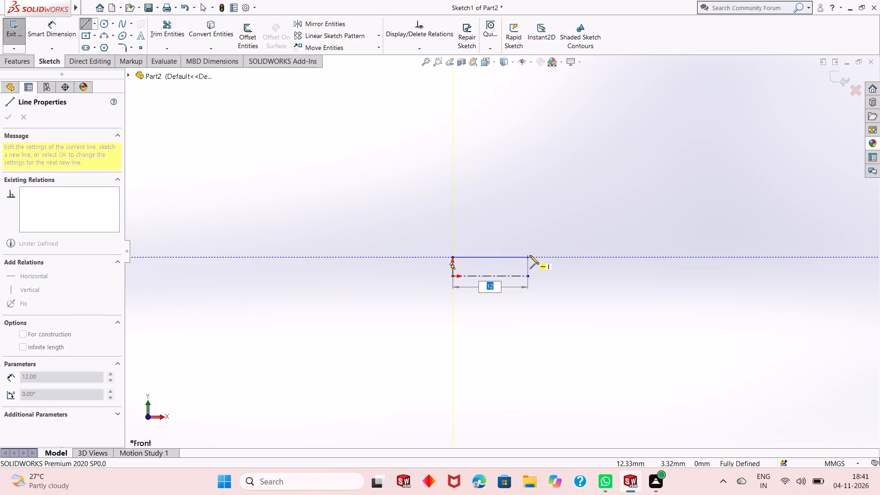
pyautogui.click(530, 255)
pyautogui.click(530, 277)
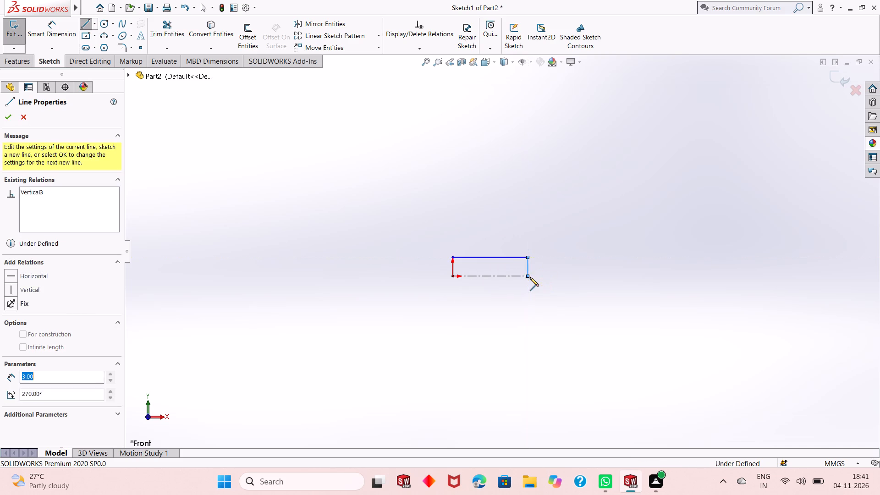
pyautogui.press('Escape')
pyautogui.press('Escape')
pyautogui.press('Escape')
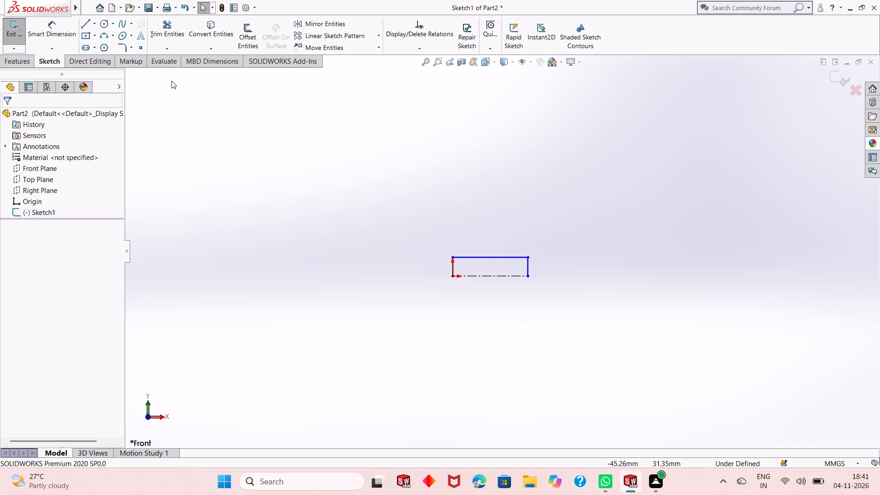
# Draw a circle of about 0.47 mm radius centred on the midpoint of the profile's upper horizontal line.
pyautogui.scroll(-6, 494, 253)
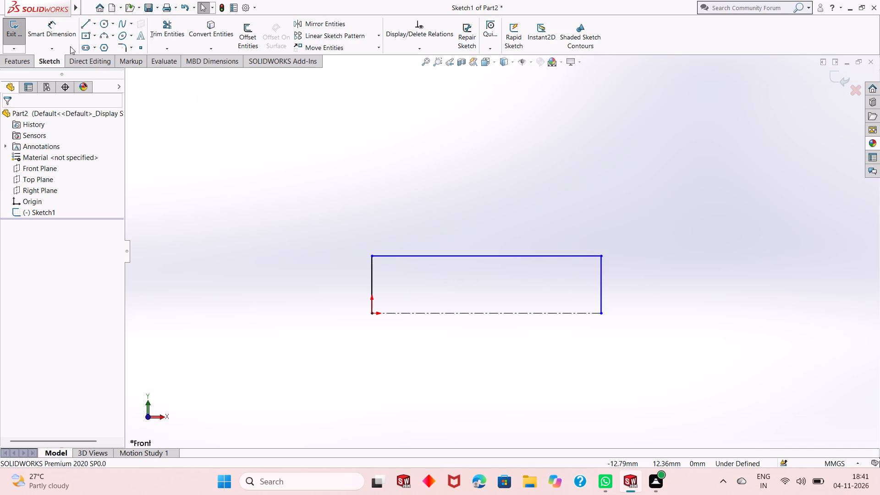
pyautogui.click(102, 26)
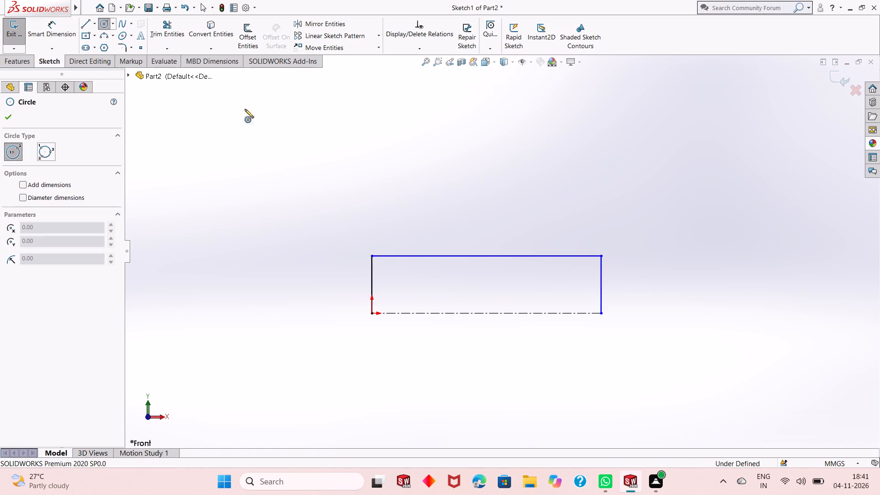
pyautogui.click(487, 256)
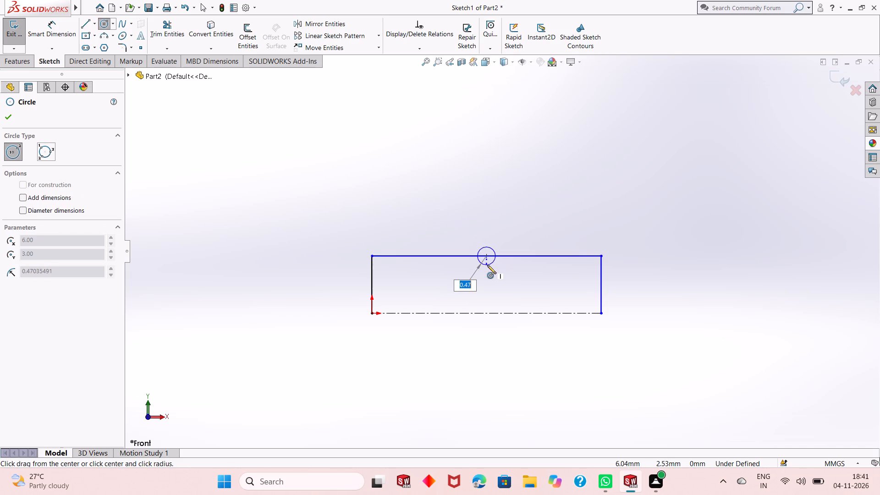
pyautogui.click(487, 265)
pyautogui.press('Escape')
# Dimension the circle's diameter to 1 mm.
pyautogui.click(49, 27)
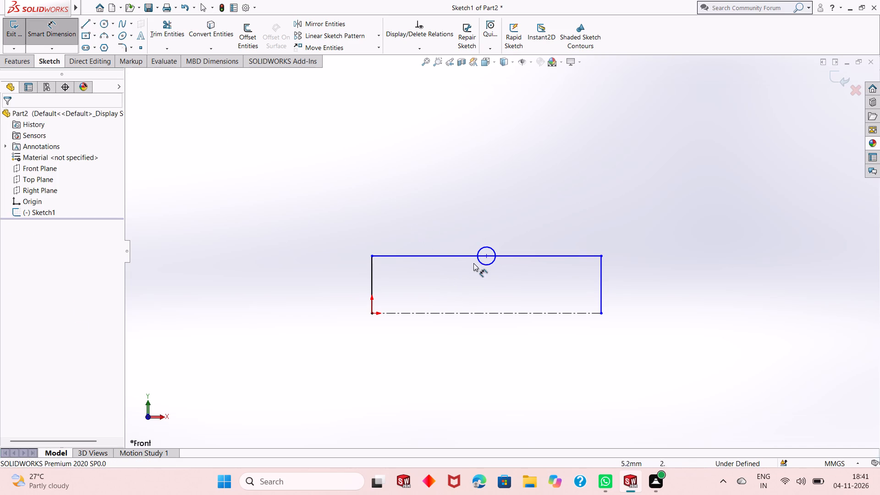
pyautogui.click(486, 264)
pyautogui.click(461, 281)
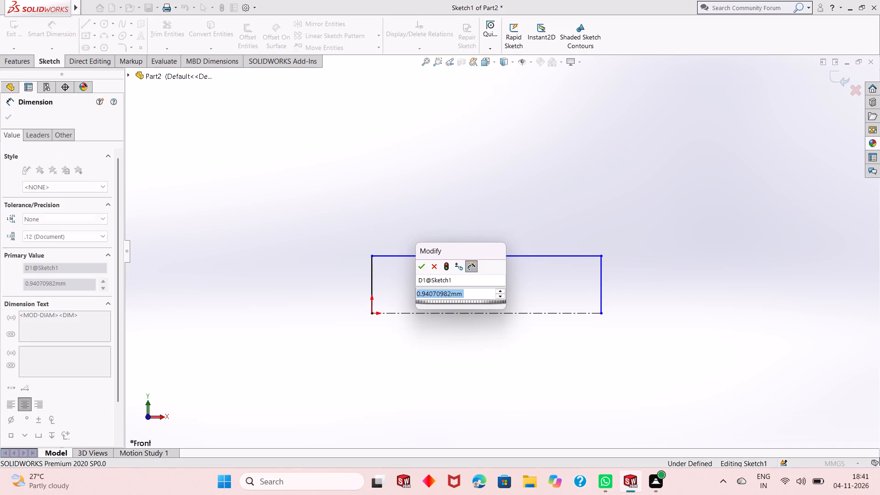
pyautogui.press('1')
pyautogui.press('Return')
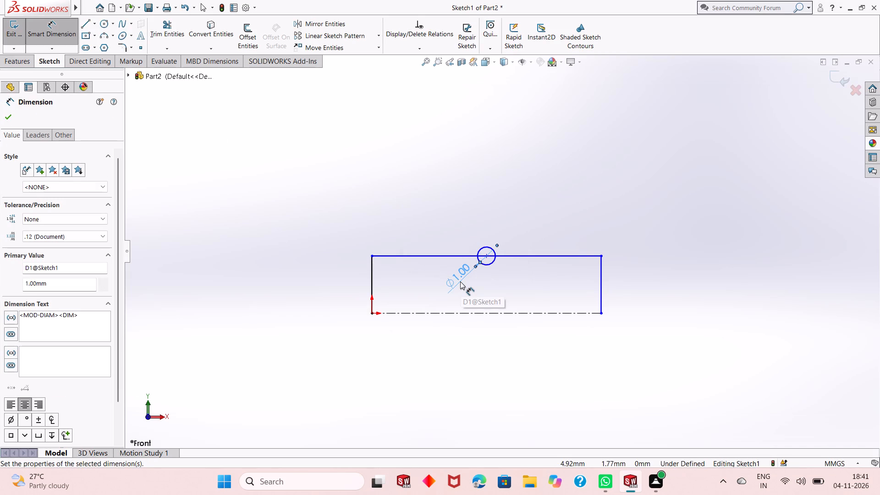
pyautogui.press('Escape')
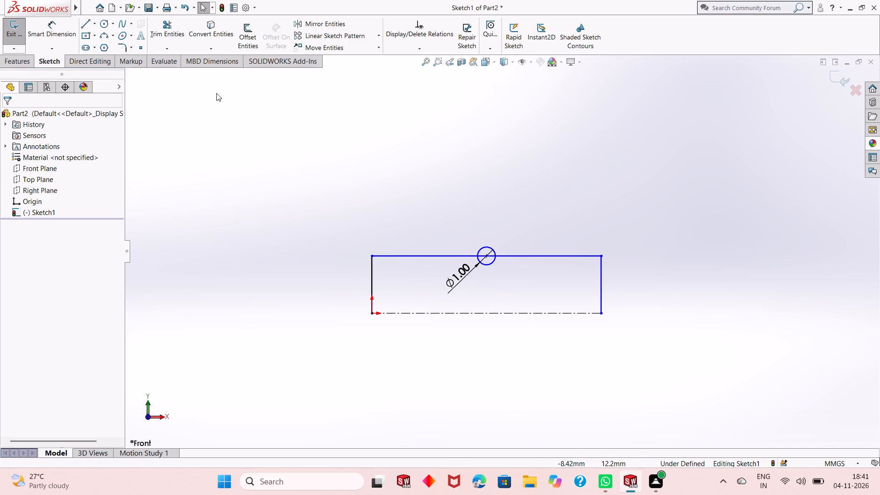
# Dimension the vertical line at the origin to 3 mm.
pyautogui.click(54, 32)
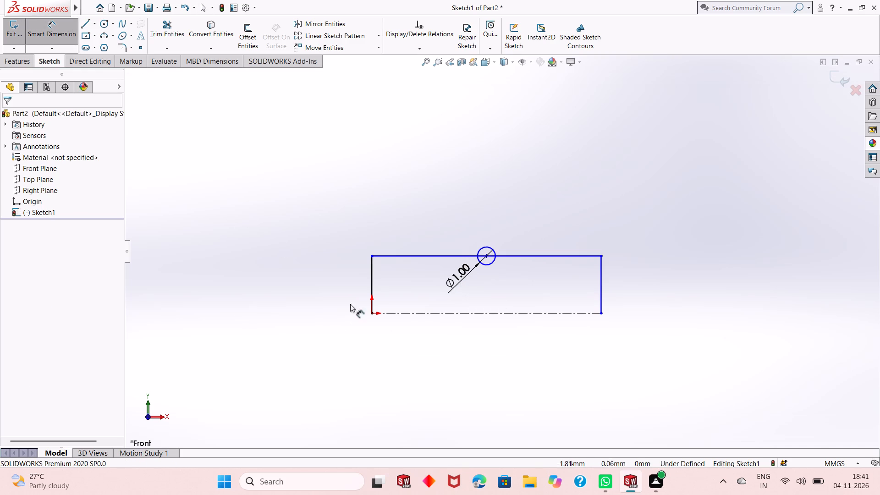
pyautogui.click(369, 276)
pyautogui.click(360, 284)
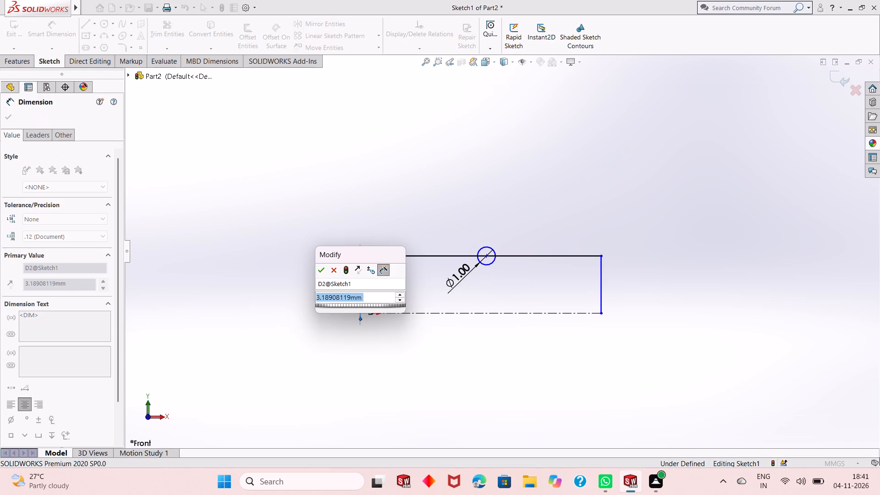
pyautogui.press('3')
pyautogui.press('Return')
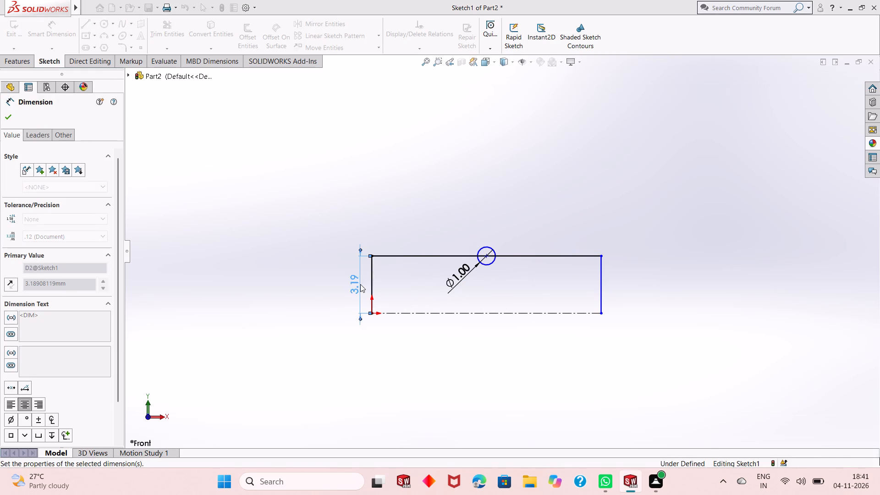
# Dimension the profile's upper horizontal line to 12 mm.
pyautogui.click(544, 257)
pyautogui.click(544, 179)
pyautogui.write('12')
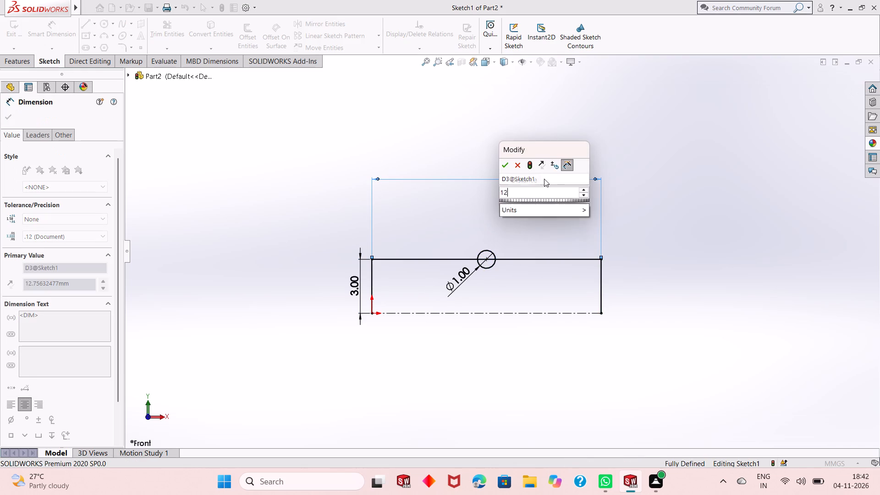
pyautogui.press('Return')
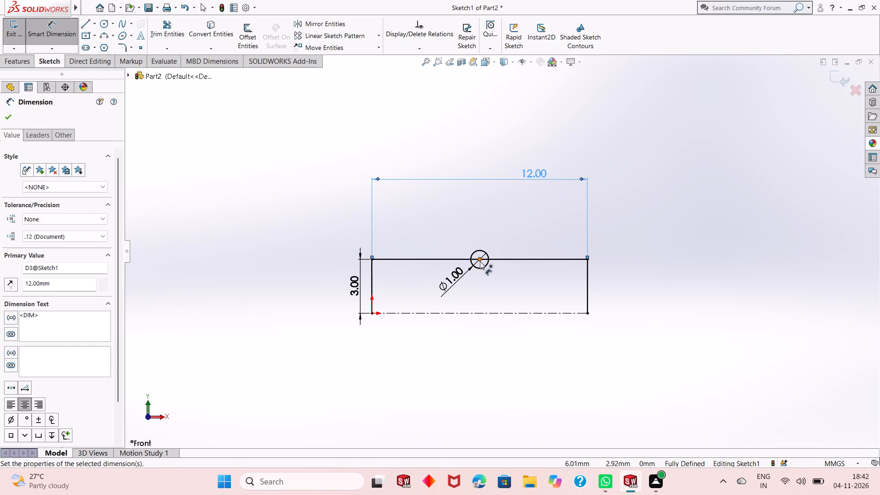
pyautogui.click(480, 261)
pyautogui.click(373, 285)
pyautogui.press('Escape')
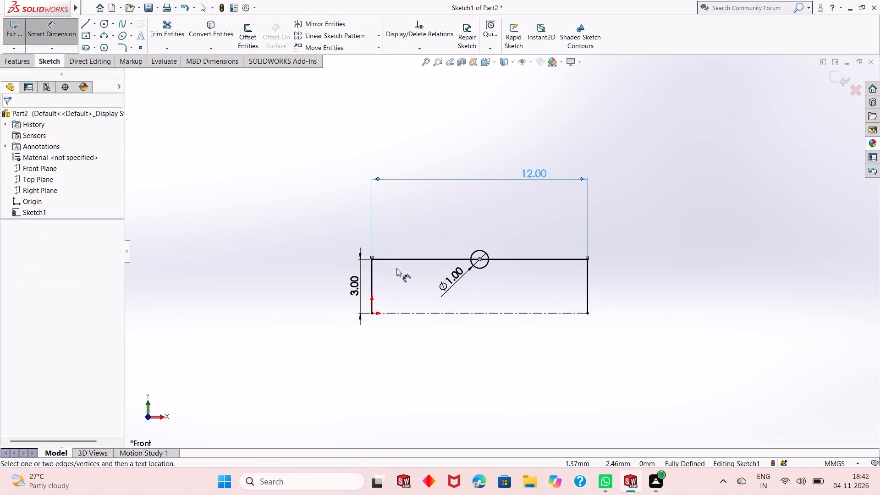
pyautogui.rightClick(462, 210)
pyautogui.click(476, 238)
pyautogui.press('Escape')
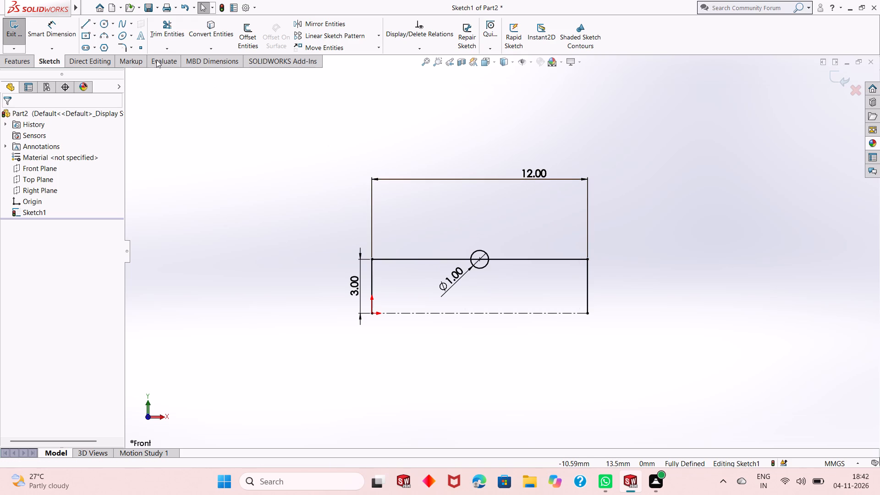
# Trim away the circle's upper half and the line segment across it, leaving a semicircular notch in the profile.
pyautogui.click(162, 33)
pyautogui.scroll(-3, 482, 261)
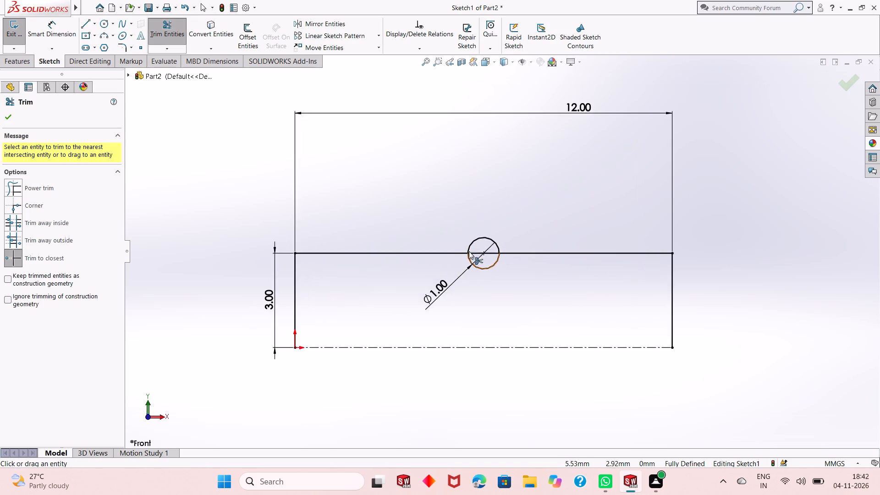
pyautogui.scroll(-3, 469, 247)
pyautogui.click(489, 236)
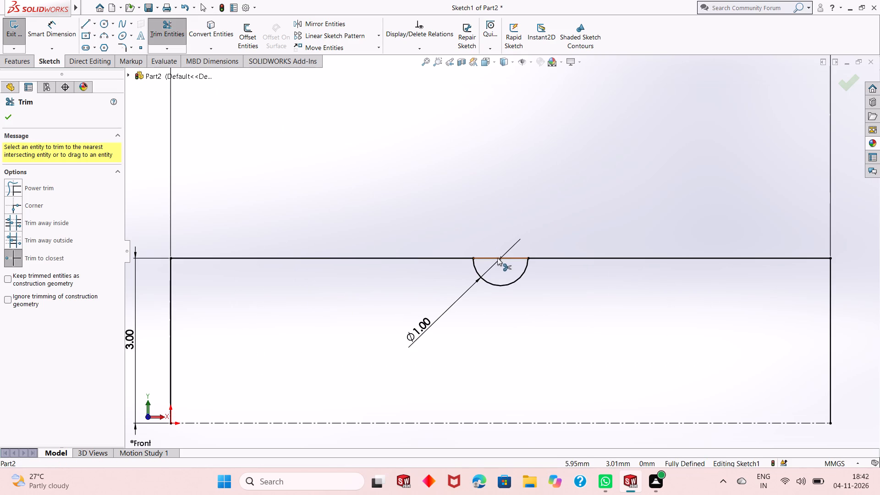
pyautogui.click(497, 258)
pyautogui.click(482, 249)
pyautogui.scroll(2, 491, 272)
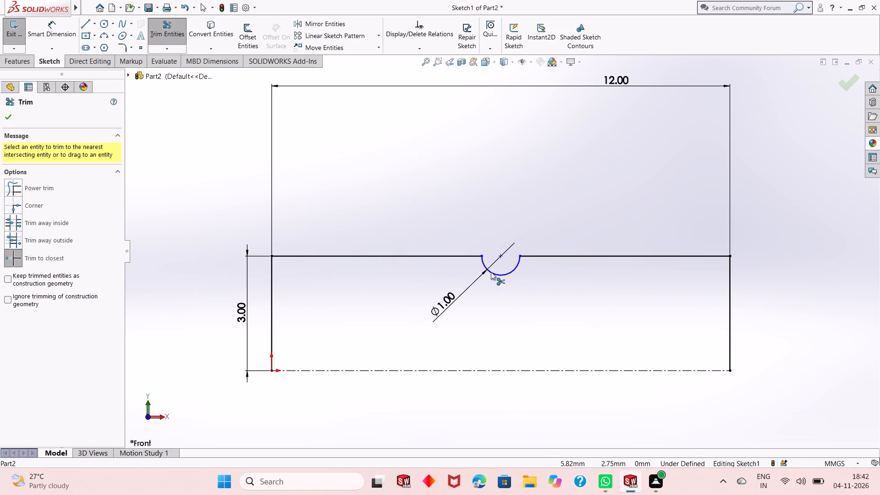
pyautogui.press('`')
pyautogui.press('Escape')
pyautogui.press('Escape')
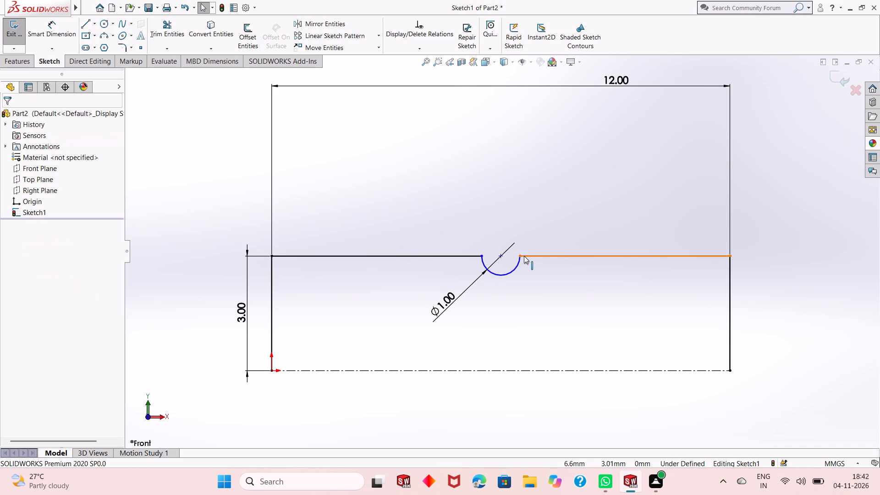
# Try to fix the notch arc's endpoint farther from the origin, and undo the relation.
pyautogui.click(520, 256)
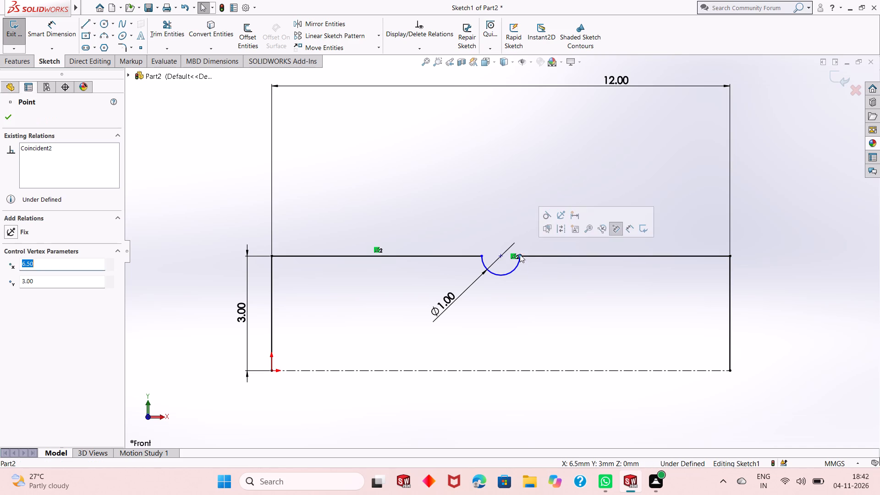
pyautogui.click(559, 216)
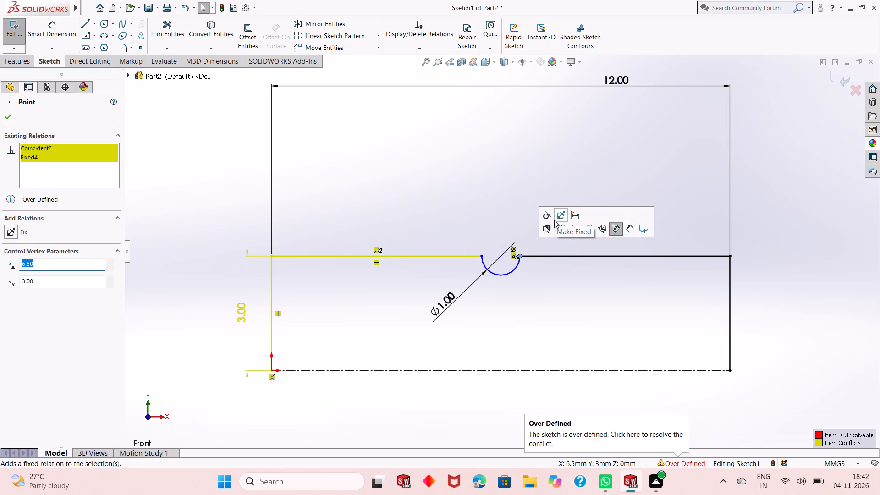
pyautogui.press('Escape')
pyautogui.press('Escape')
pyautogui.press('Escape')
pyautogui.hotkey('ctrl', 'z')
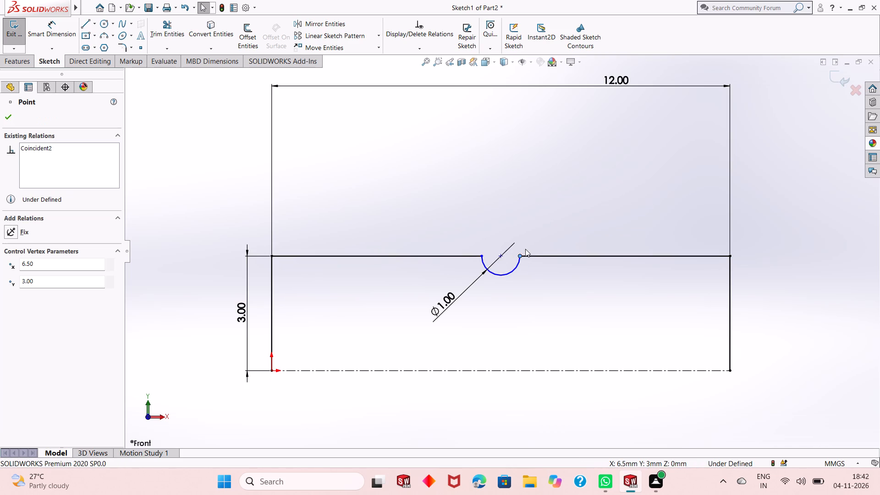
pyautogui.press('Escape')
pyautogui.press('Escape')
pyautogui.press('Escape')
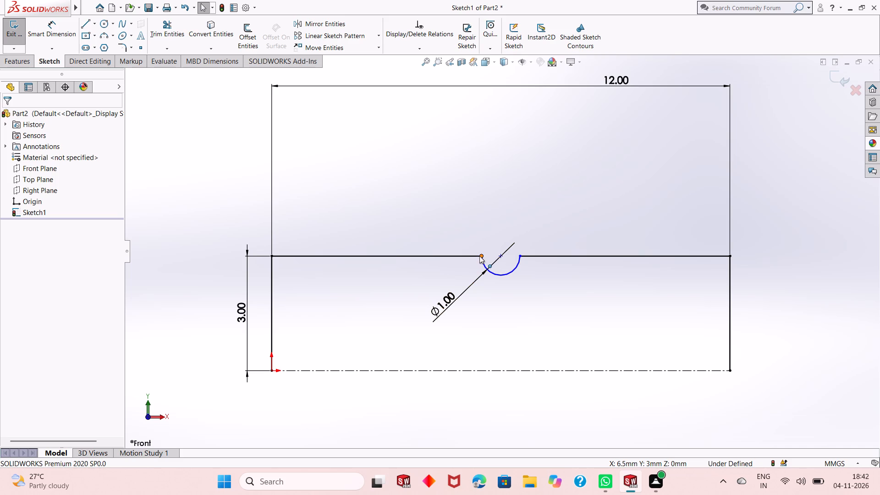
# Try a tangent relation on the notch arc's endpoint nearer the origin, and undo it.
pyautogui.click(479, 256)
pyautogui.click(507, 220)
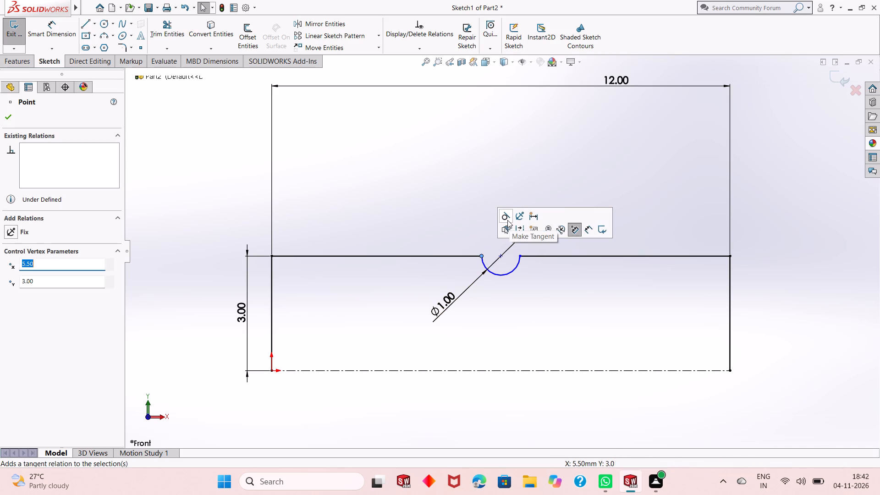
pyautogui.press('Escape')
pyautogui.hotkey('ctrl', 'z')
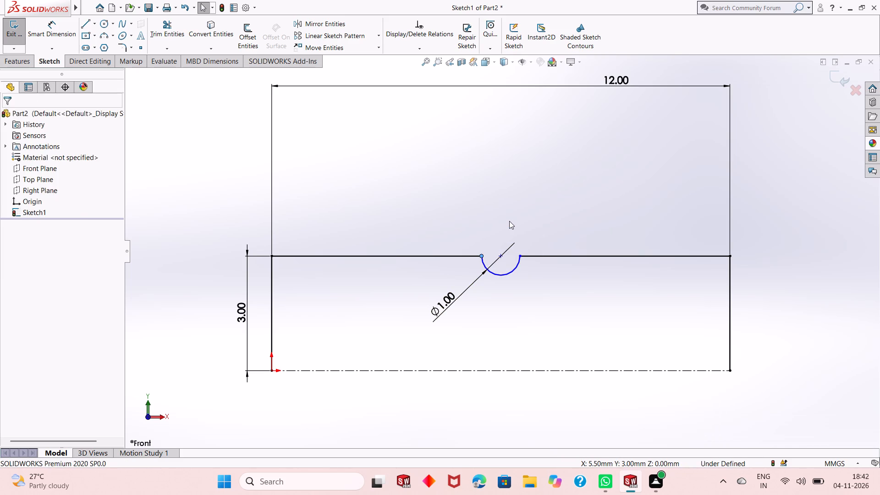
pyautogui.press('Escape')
# Apply a Fix relation to both endpoints of the notch arc.
pyautogui.click(522, 254)
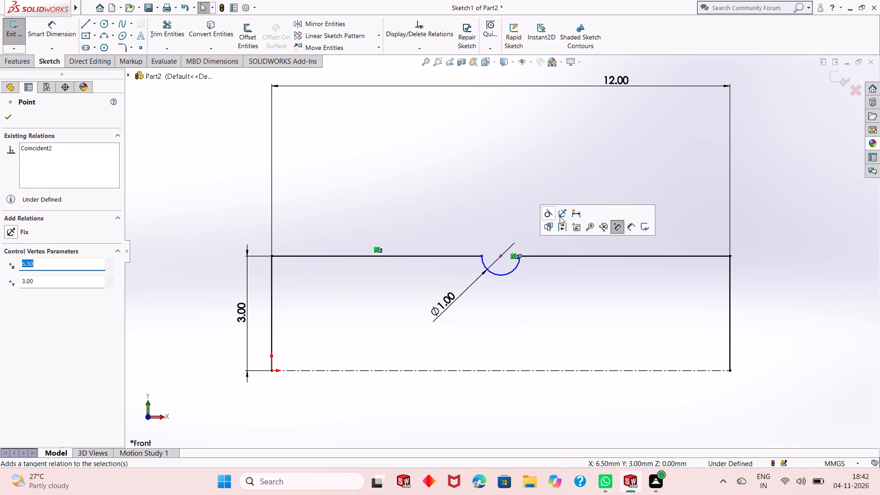
pyautogui.click(561, 215)
pyautogui.press('Escape')
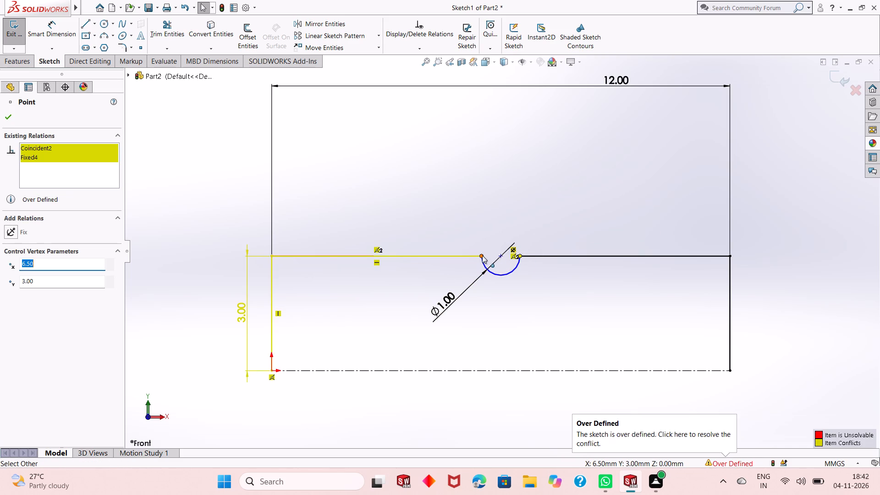
pyautogui.click(482, 256)
pyautogui.click(528, 219)
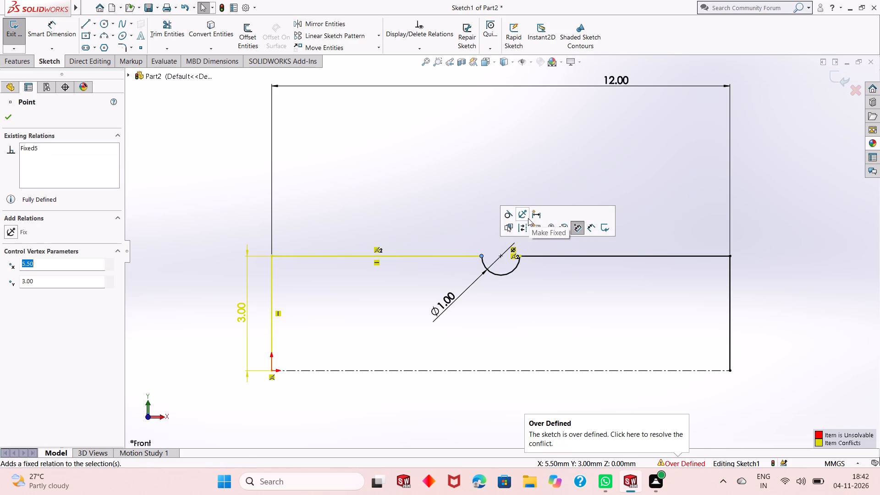
pyautogui.press('Escape')
pyautogui.press('Escape')
pyautogui.press('Escape')
# Delete the 3 mm height dimension from the sketch.
pyautogui.rightClick(238, 308)
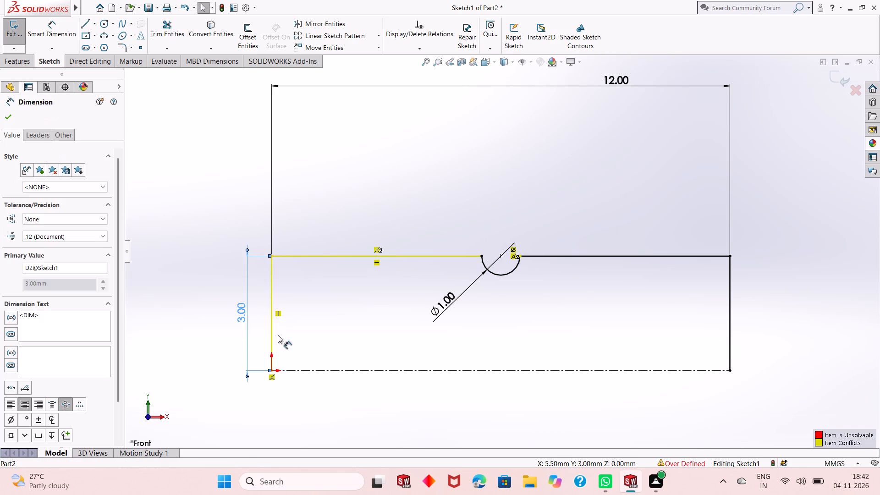
pyautogui.click(317, 360)
pyautogui.scroll(1, 451, 301)
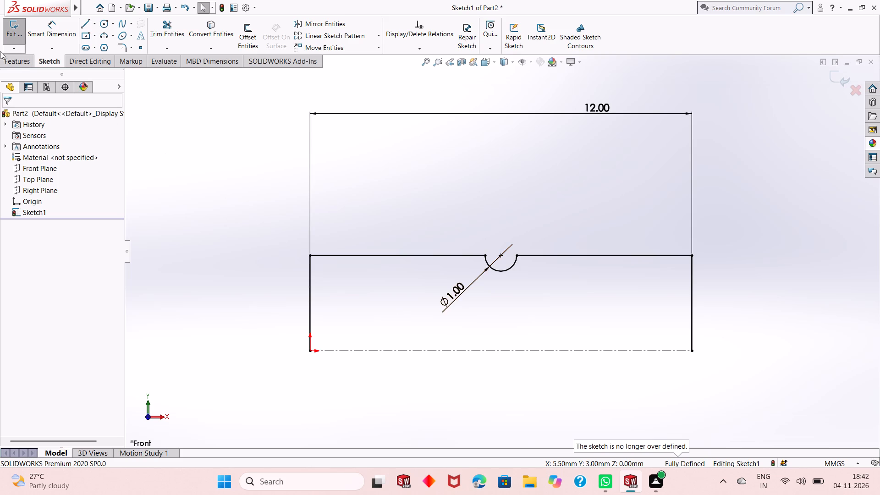
# Revolve the profile 360 degrees about the centerline as a solid boss, letting the open sketch be closed automatically.
pyautogui.click(18, 61)
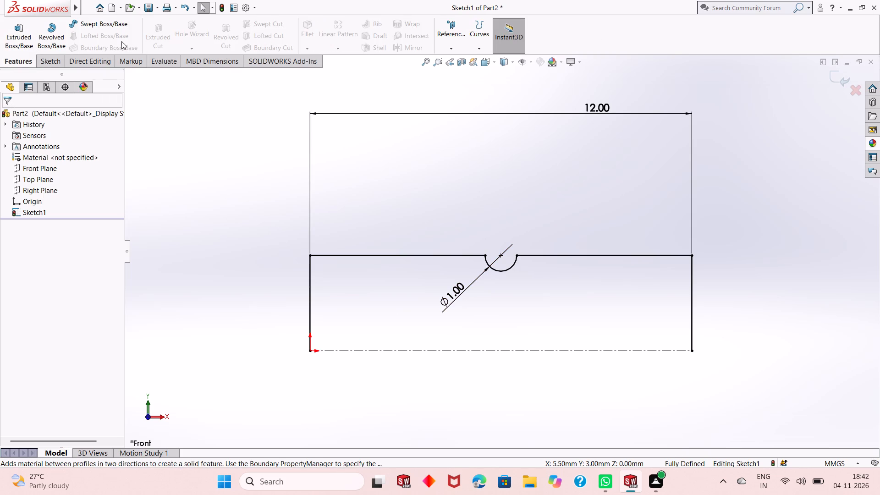
pyautogui.click(62, 37)
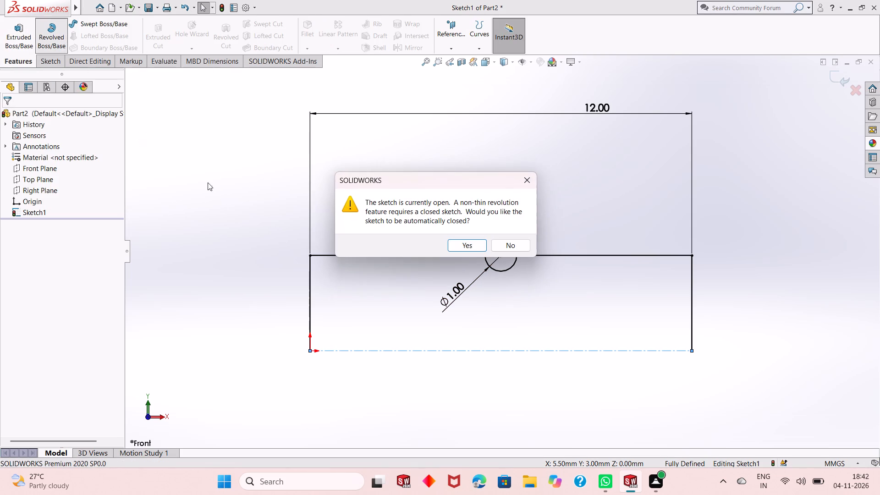
pyautogui.click(468, 248)
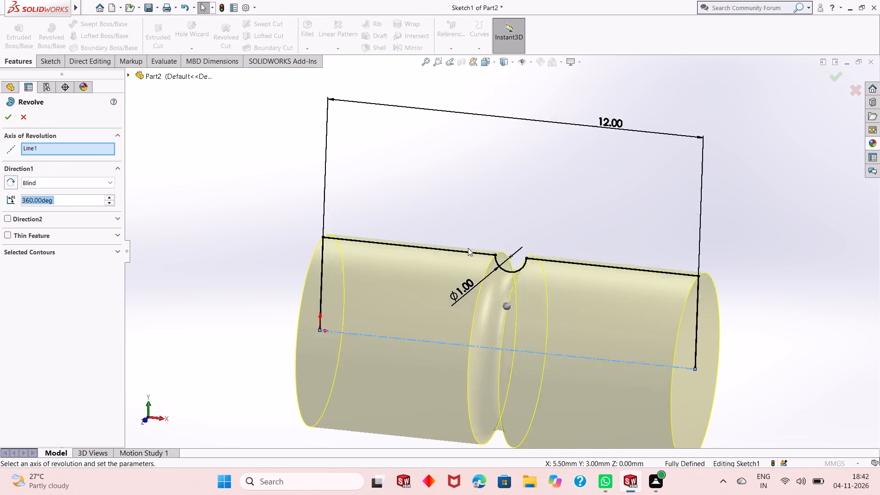
pyautogui.scroll(4, 497, 341)
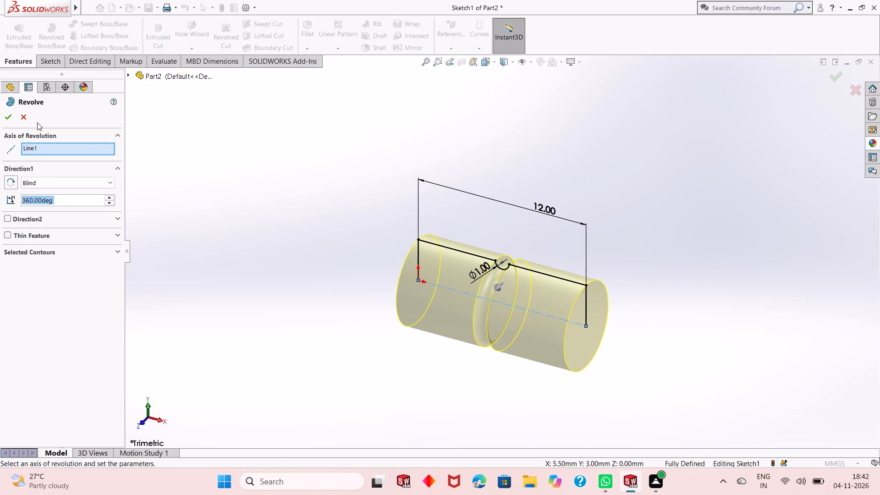
pyautogui.click(12, 119)
pyautogui.press('Escape')
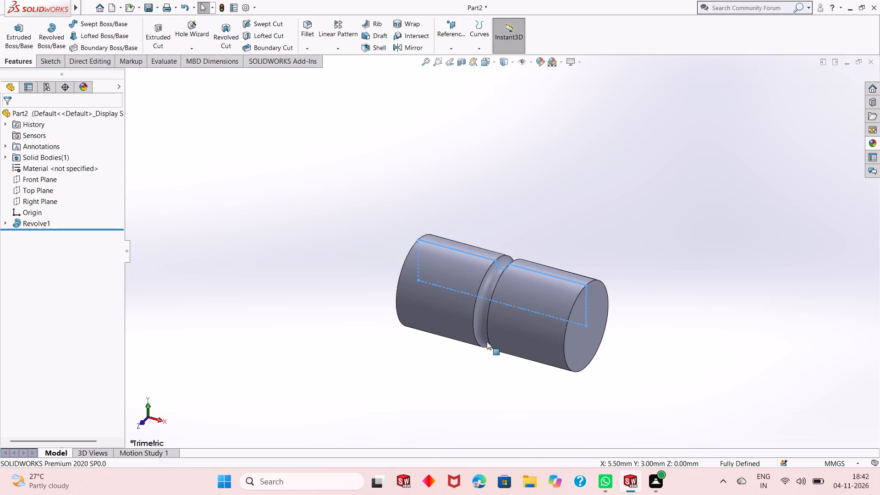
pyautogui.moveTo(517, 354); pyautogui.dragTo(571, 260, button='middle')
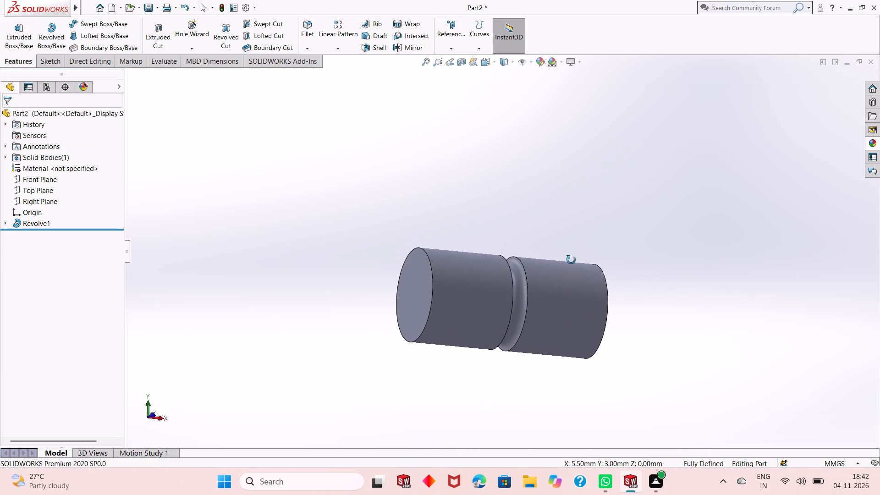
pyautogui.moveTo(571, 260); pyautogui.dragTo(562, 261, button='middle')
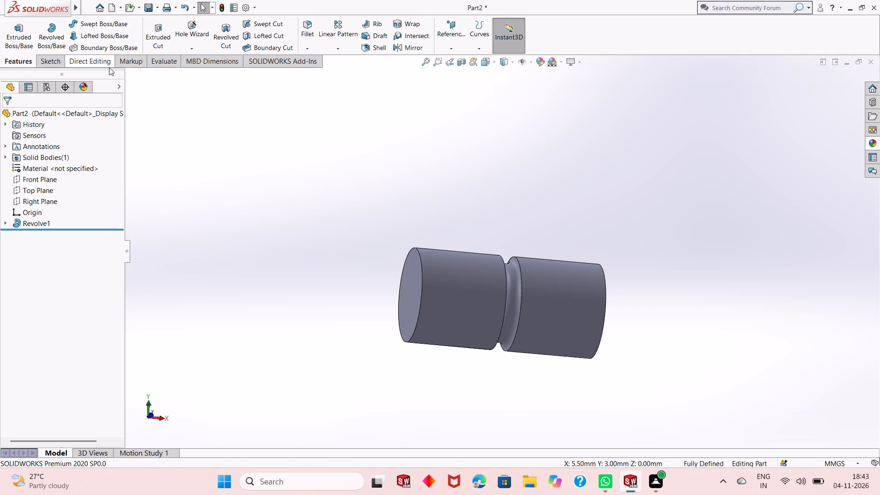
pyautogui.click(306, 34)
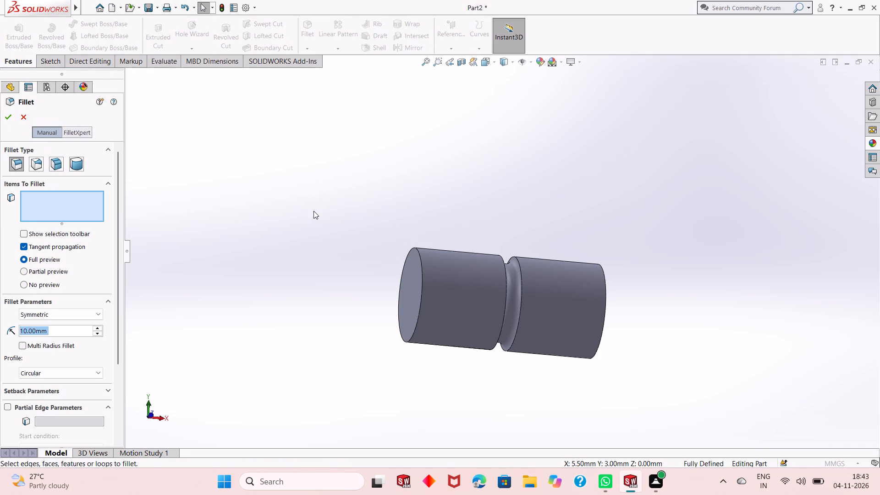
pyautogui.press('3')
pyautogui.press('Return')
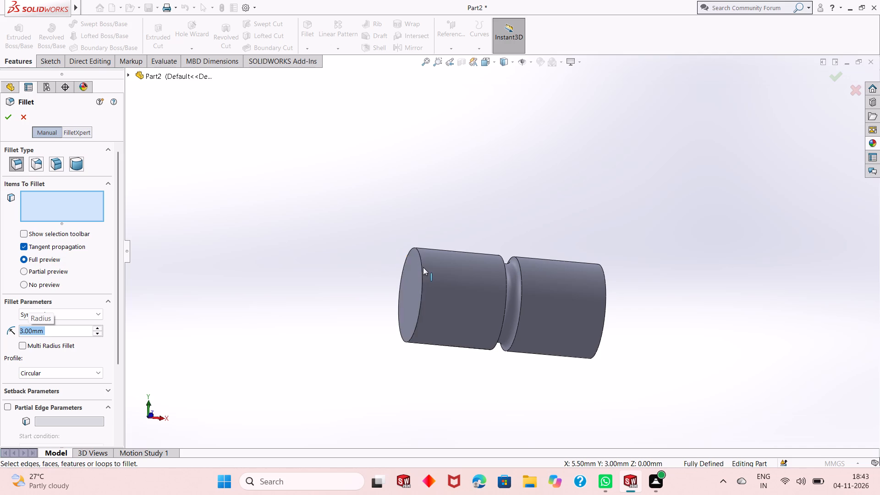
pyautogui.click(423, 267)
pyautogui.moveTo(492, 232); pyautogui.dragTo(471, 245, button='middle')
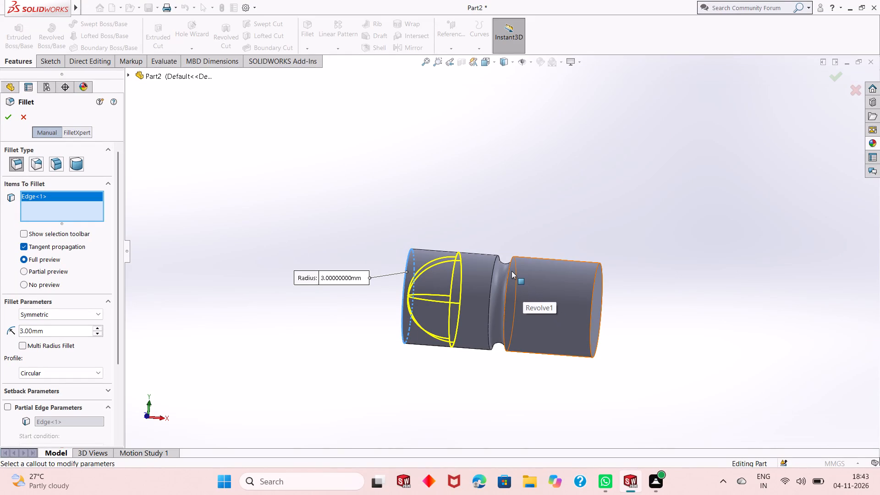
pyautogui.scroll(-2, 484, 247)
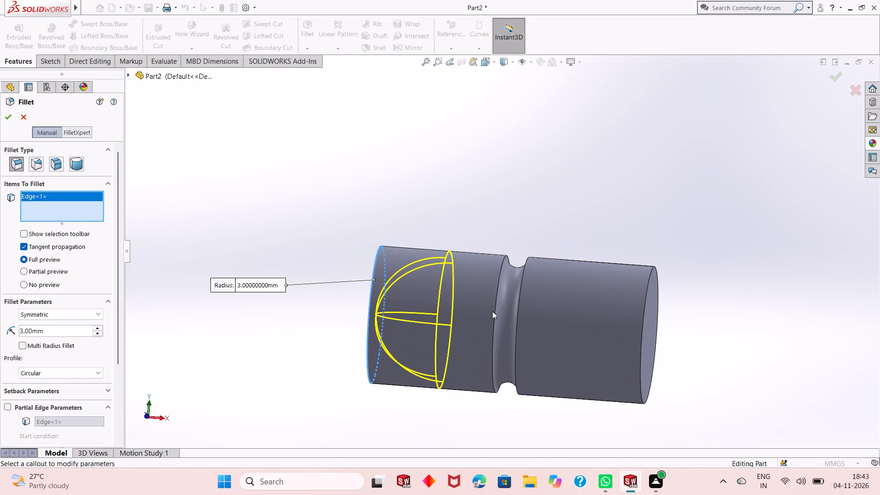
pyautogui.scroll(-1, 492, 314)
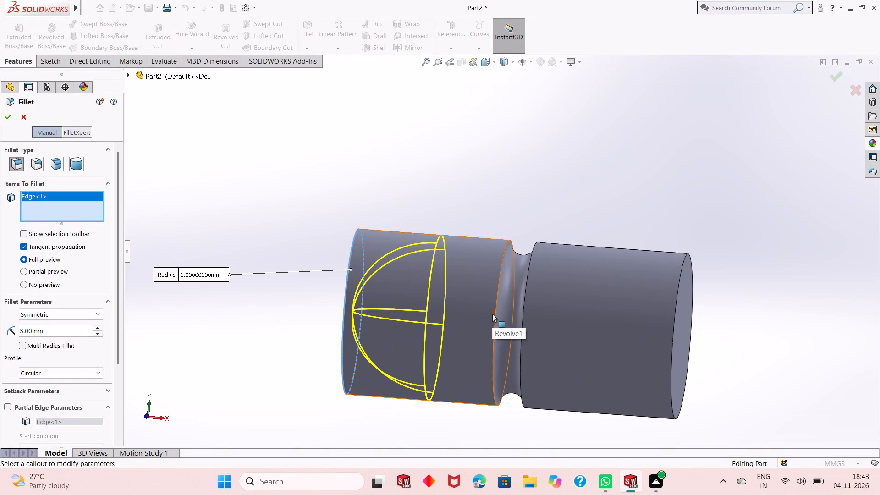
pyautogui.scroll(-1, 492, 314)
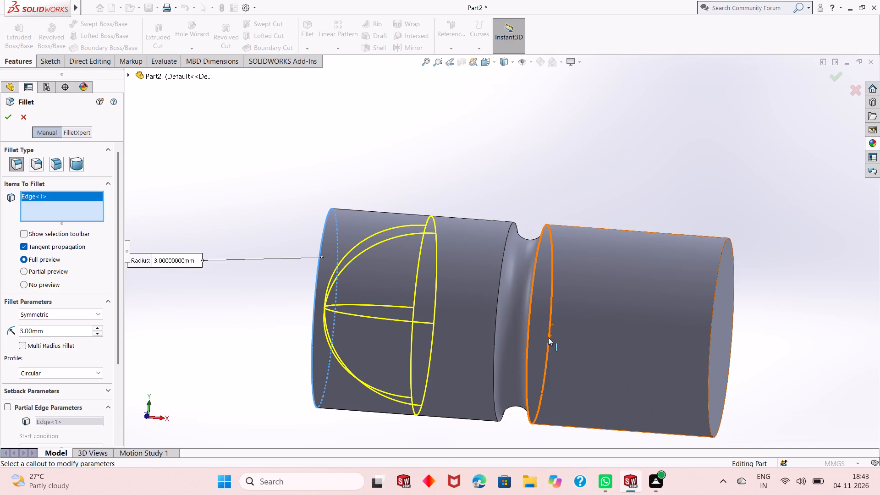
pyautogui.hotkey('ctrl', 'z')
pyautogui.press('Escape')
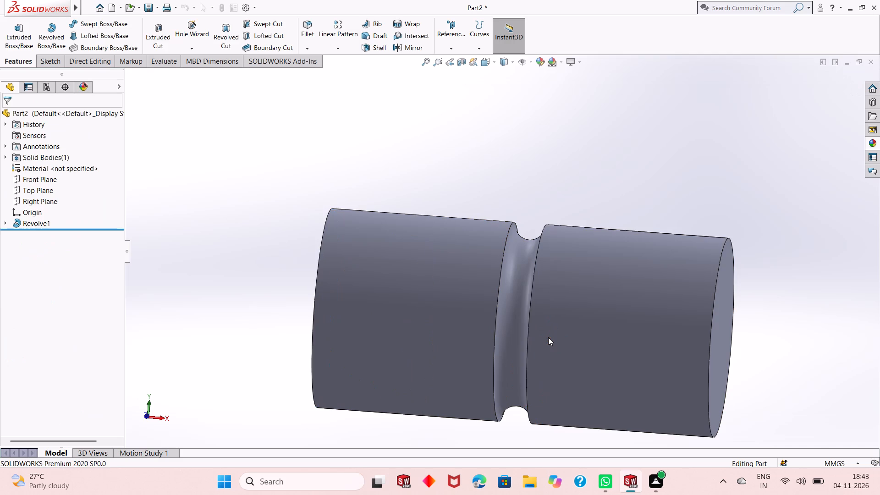
# Undo the revolve and the sketch edits back to only the vertical line at the origin and the horizontal centerline.
pyautogui.hotkey('ctrl', 'z')
pyautogui.hotkey('ctrl', 'z')
pyautogui.hotkey('ctrl', 'z')
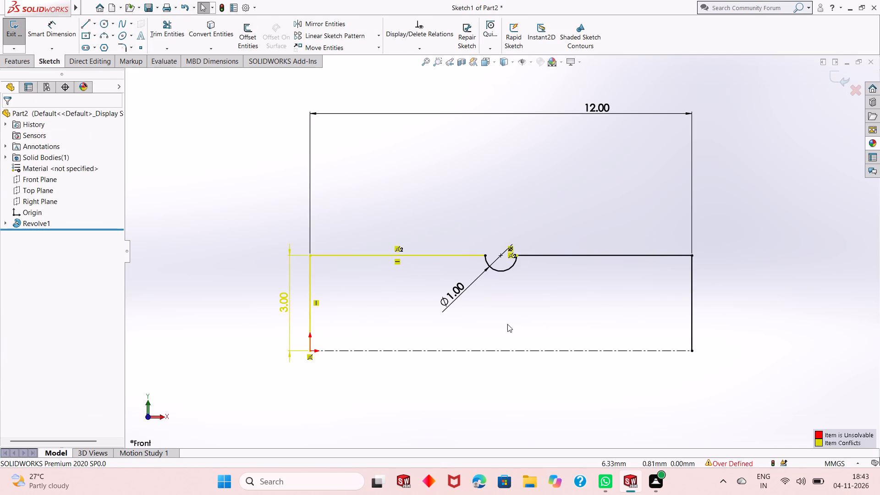
pyautogui.hotkey('ctrl', 'z')
pyautogui.hotkey('ctrl', 'z')
pyautogui.hotkey('ctrl', 'z')
pyautogui.hotkey('ctrl', 'z')
pyautogui.hotkey('ctrl', 'z')
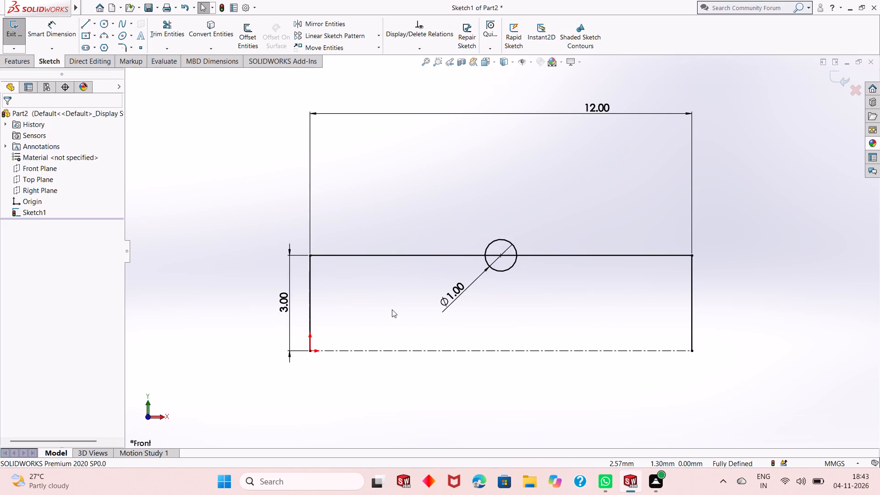
pyautogui.hotkey('ctrl', 'z')
pyautogui.hotkey('ctrl', 'z')
pyautogui.hotkey('ctrl', 'z')
pyautogui.hotkey('ctrl', 'z')
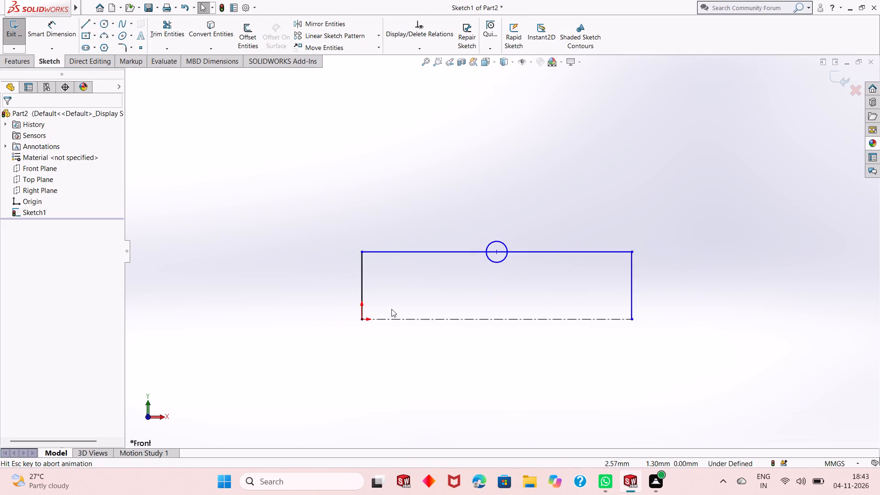
pyautogui.hotkey('ctrl', 'z')
pyautogui.hotkey('ctrl', 'z')
pyautogui.hotkey('ctrl', 'z')
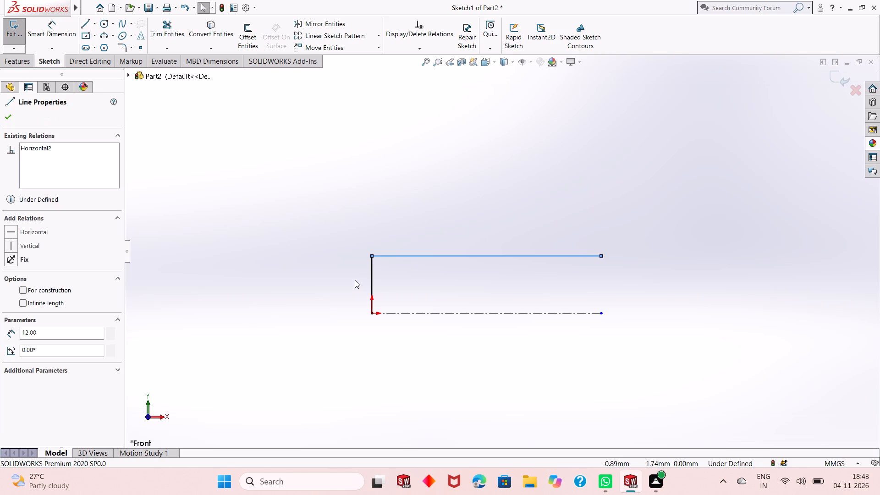
pyautogui.hotkey('ctrl', 'z')
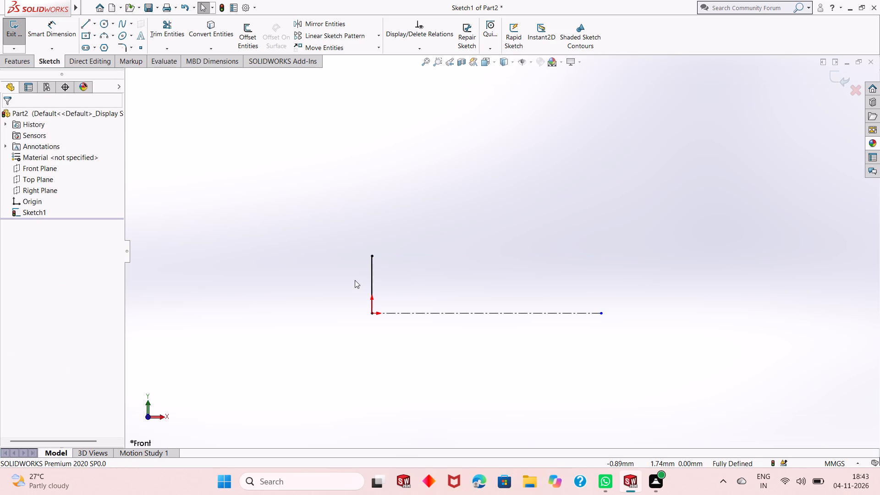
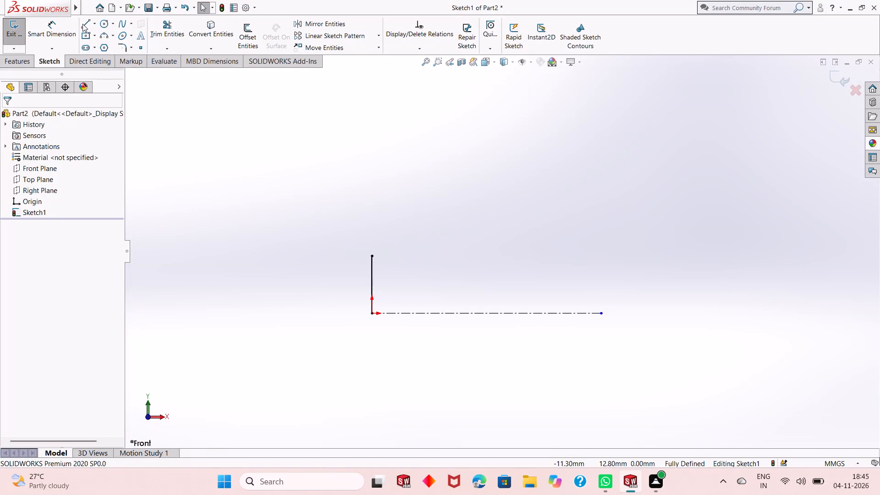
# Dimension the vertical line at the origin with a height of 19/2 (9.5 mm).
pyautogui.click(82, 24)
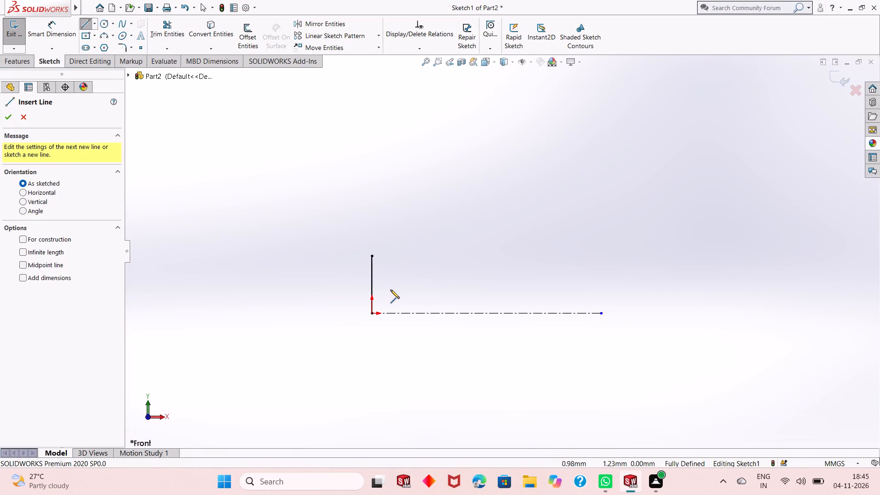
pyautogui.press('Escape')
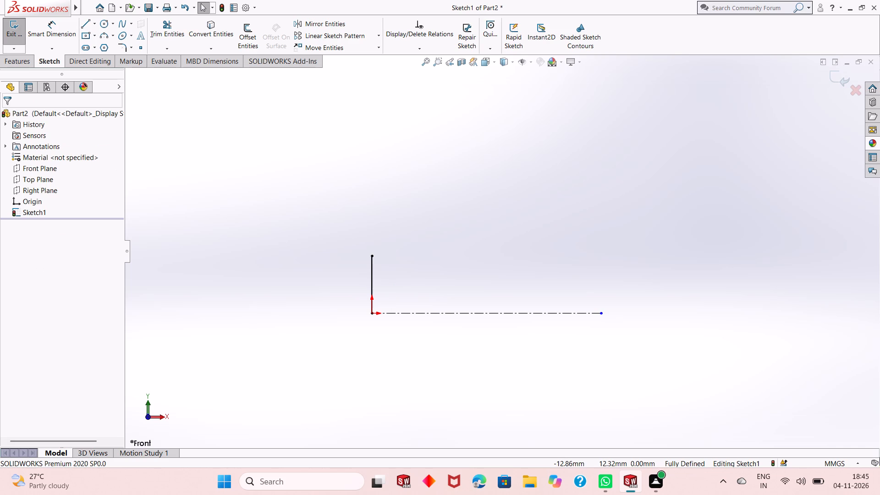
pyautogui.click(67, 40)
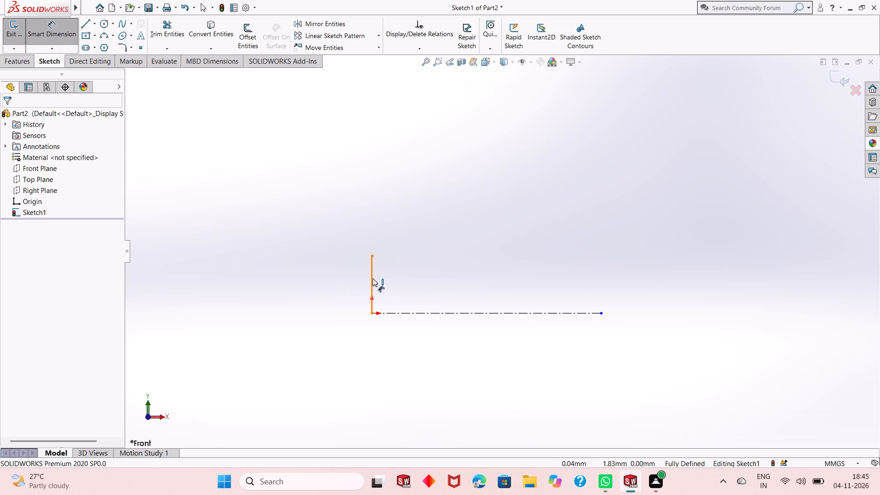
pyautogui.click(373, 278)
pyautogui.click(324, 280)
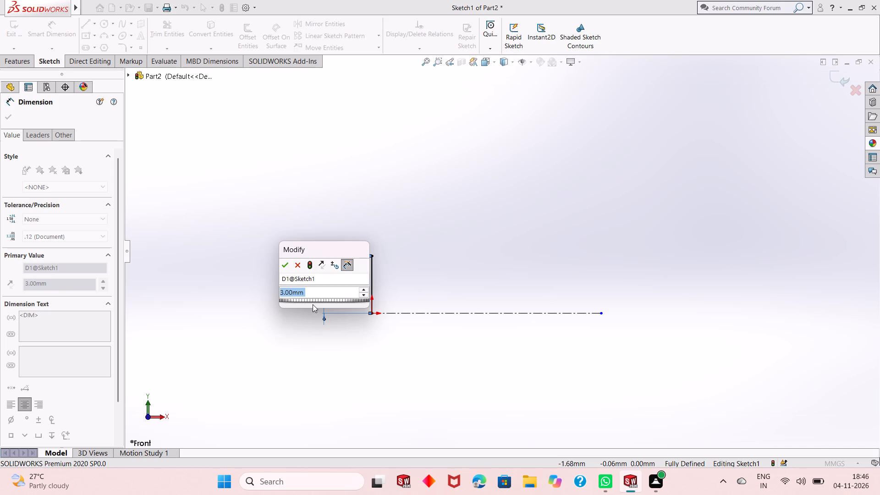
pyautogui.write('19/2')
pyautogui.press('Return')
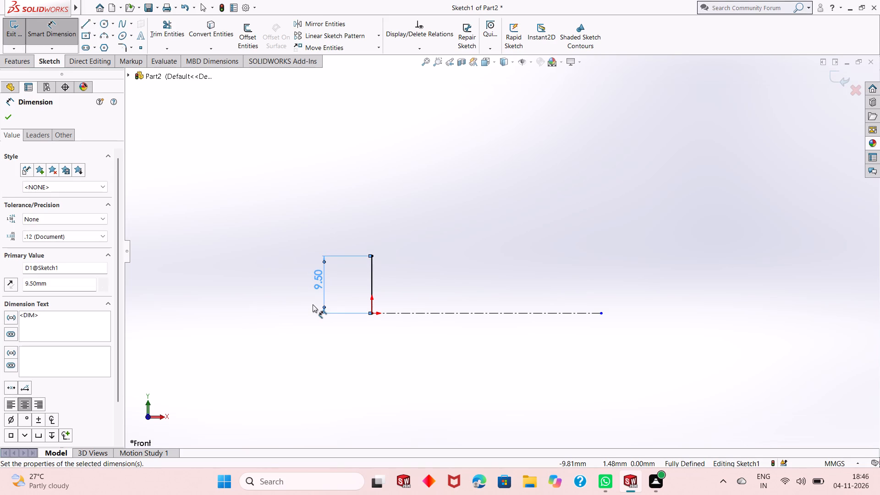
pyautogui.press('Escape')
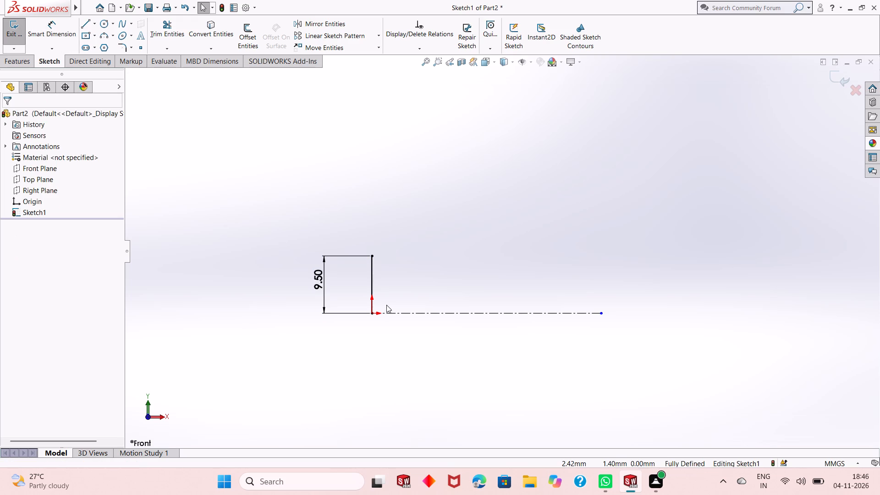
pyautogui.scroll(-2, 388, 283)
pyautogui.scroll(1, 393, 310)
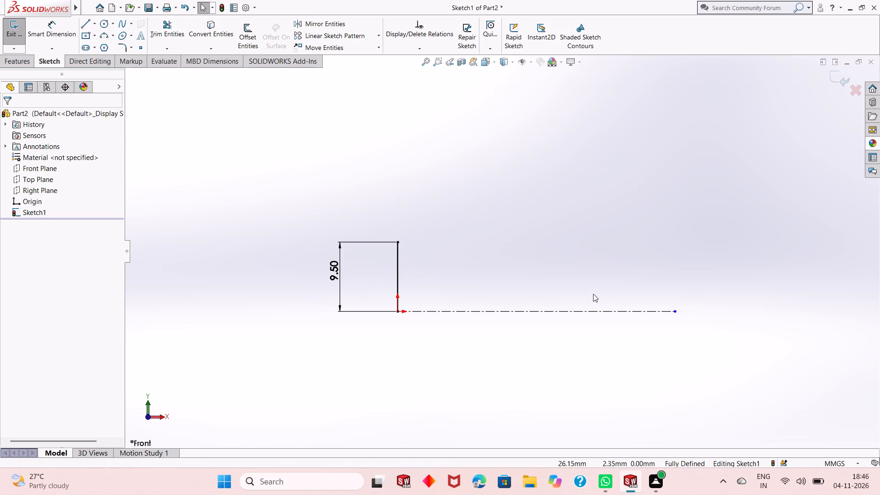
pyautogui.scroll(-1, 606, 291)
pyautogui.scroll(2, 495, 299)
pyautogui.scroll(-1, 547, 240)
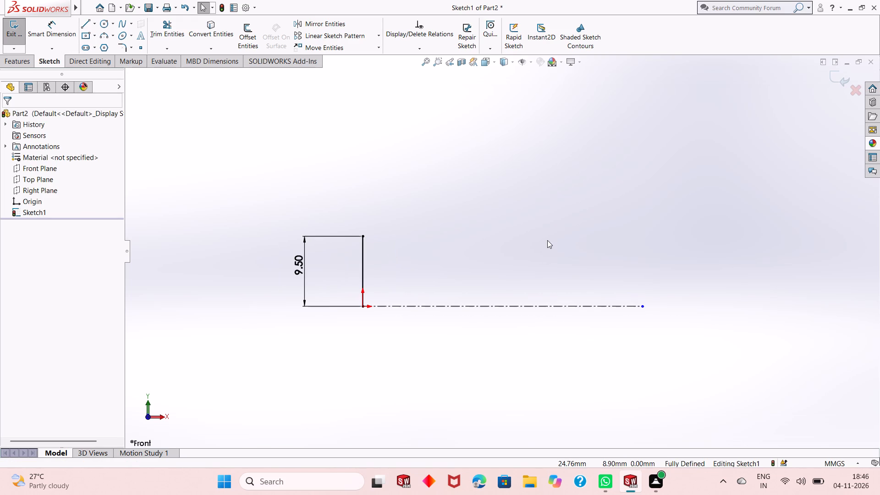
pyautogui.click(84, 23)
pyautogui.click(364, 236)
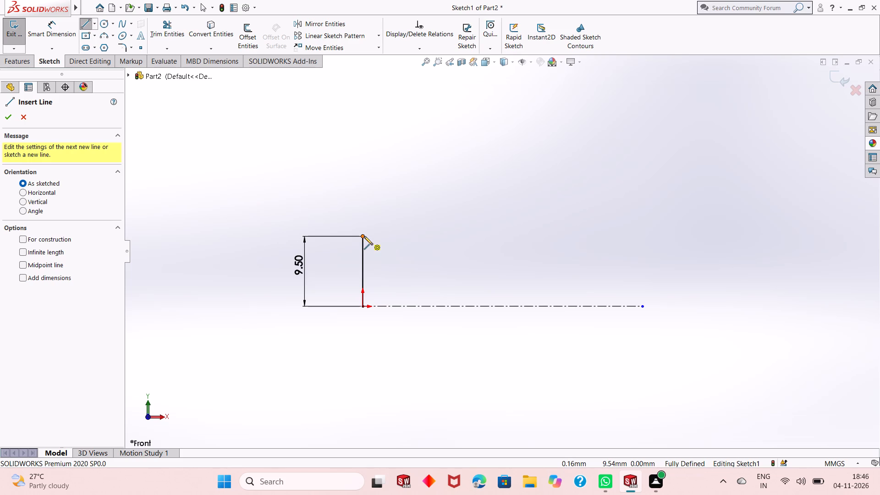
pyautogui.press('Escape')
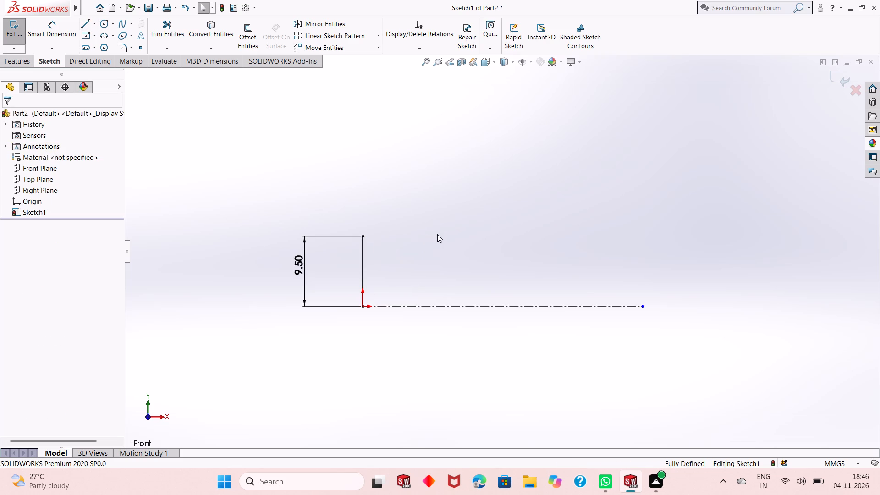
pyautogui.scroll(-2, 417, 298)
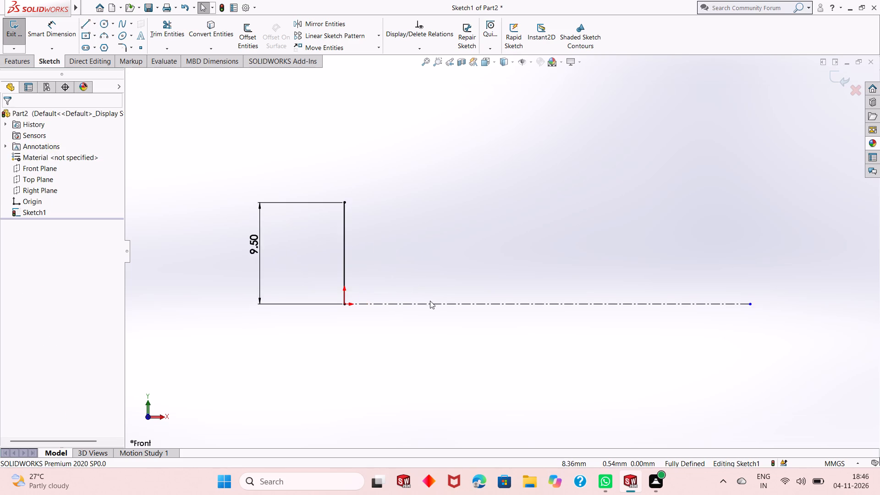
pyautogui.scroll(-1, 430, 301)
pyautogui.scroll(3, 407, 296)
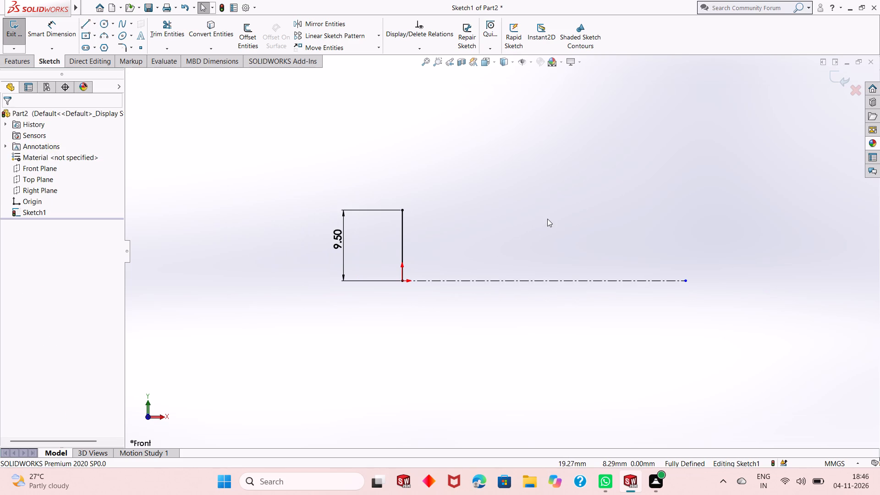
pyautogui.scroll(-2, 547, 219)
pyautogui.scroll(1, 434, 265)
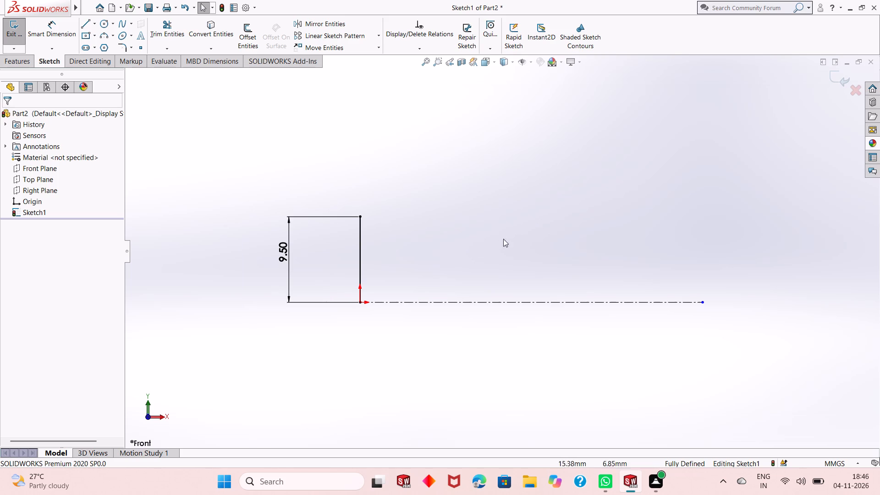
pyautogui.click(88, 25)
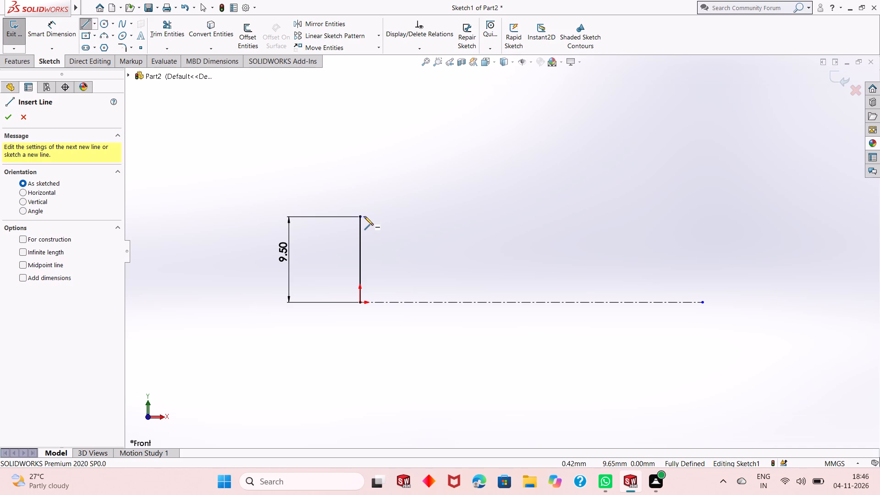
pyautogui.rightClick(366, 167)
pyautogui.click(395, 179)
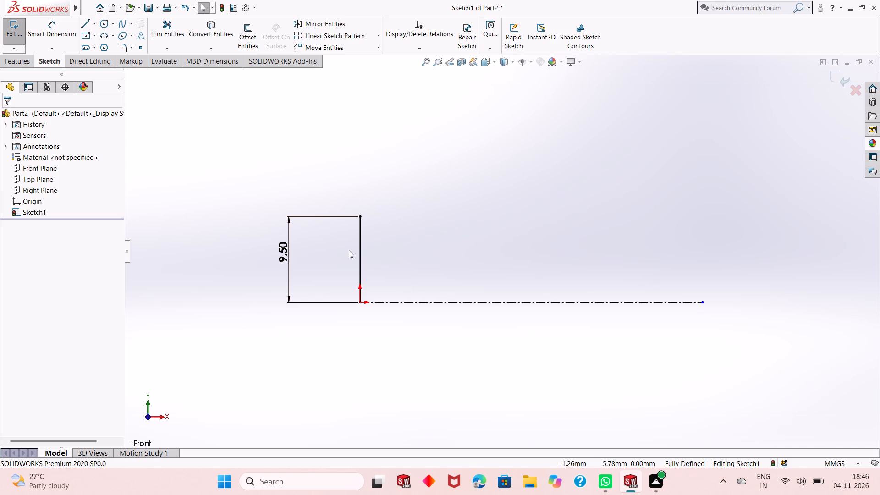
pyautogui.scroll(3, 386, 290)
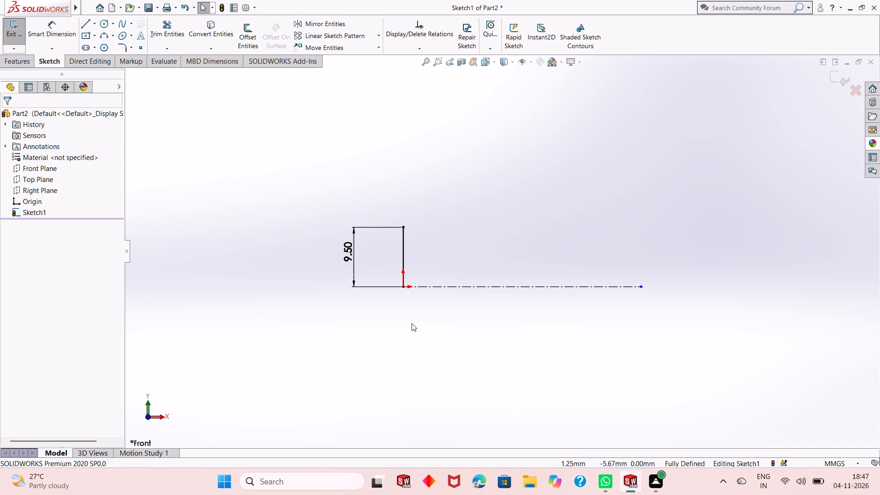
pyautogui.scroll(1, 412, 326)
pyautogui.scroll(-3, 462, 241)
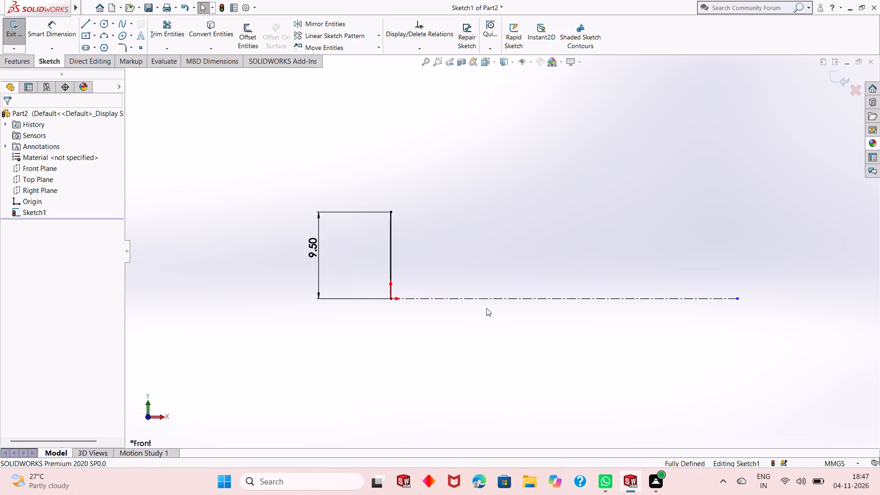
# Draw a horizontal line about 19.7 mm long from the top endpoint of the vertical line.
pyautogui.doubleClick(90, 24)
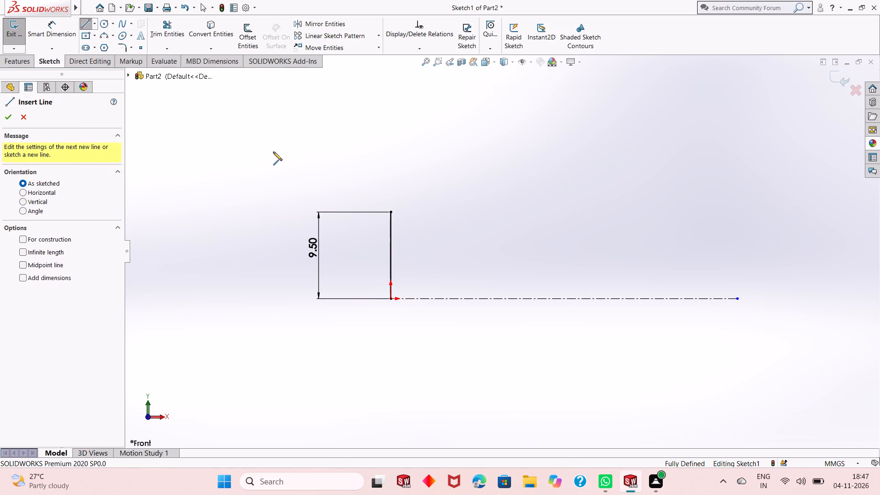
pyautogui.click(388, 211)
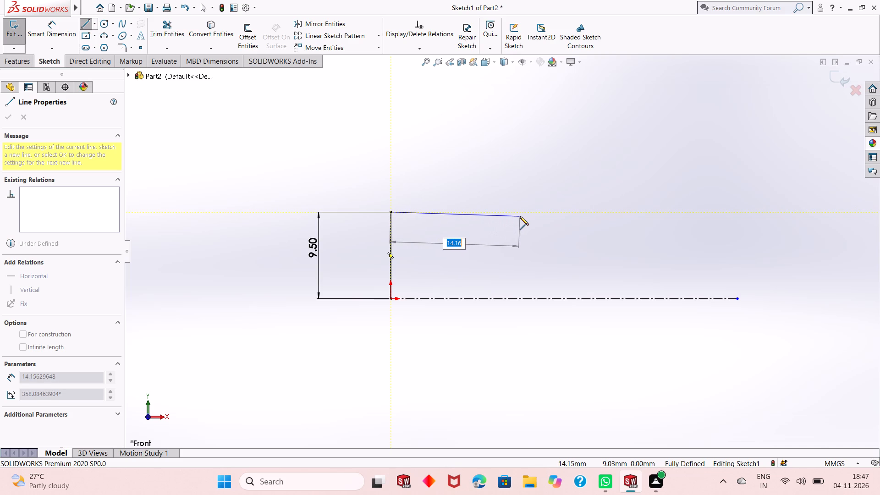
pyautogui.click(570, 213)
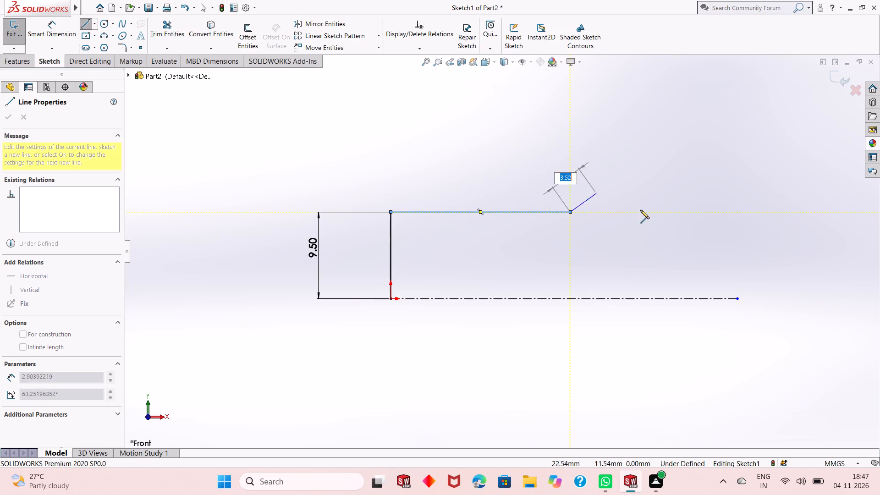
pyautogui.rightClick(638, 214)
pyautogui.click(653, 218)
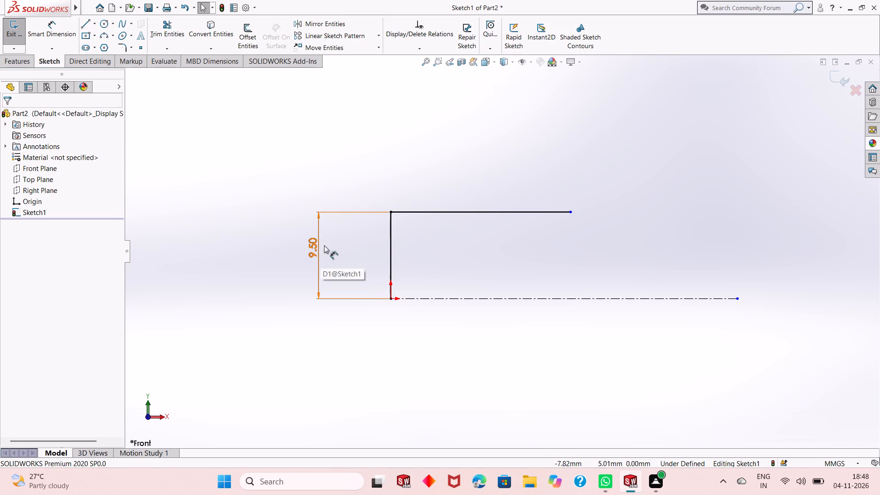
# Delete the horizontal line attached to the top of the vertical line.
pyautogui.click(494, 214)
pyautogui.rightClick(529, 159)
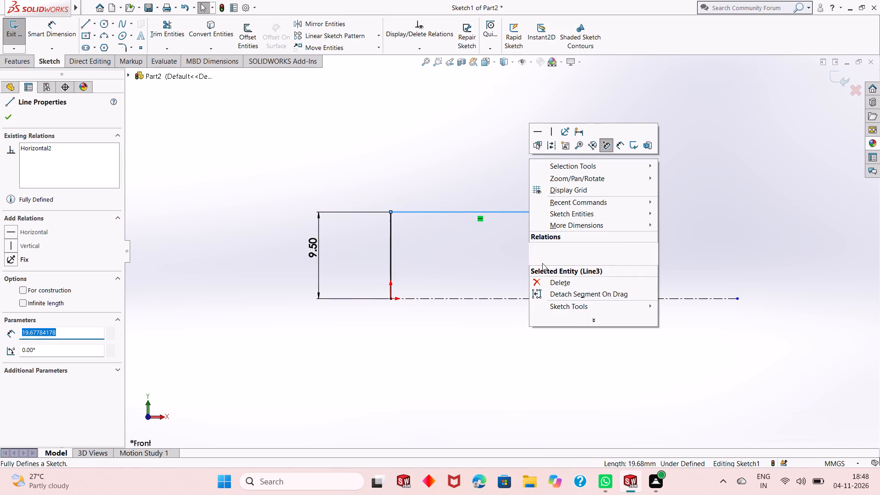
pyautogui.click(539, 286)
# Set the vertical line's height dimension to 8 mm.
pyautogui.doubleClick(315, 249)
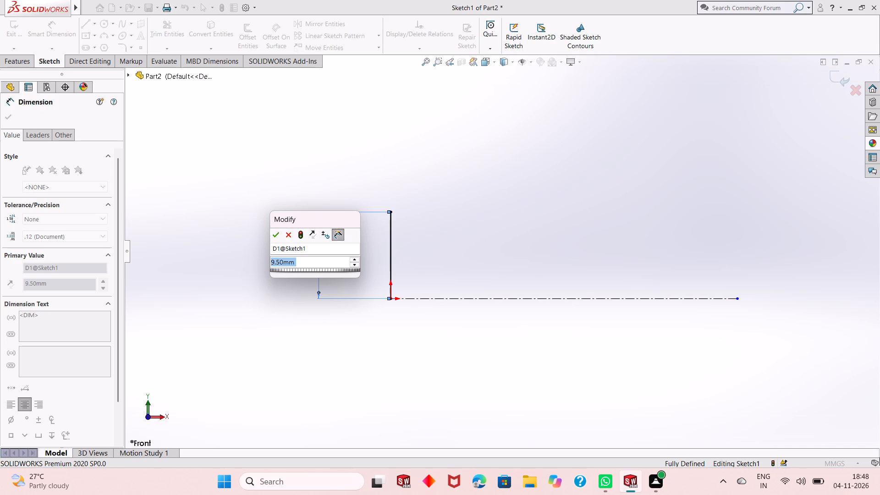
pyautogui.press('8')
pyautogui.press('Return')
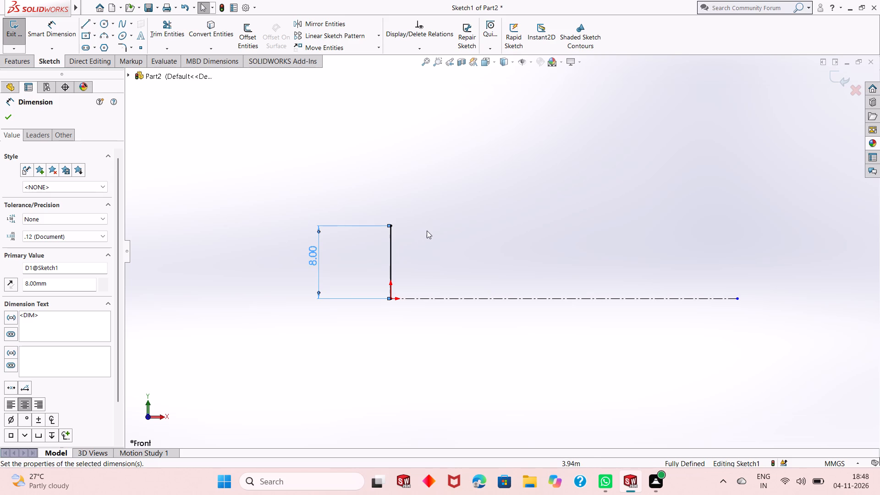
# Draw a stepped profile from the vertical line's top: about 0.9 mm across, 1.1 mm up and 3.5 mm across.
pyautogui.click(86, 22)
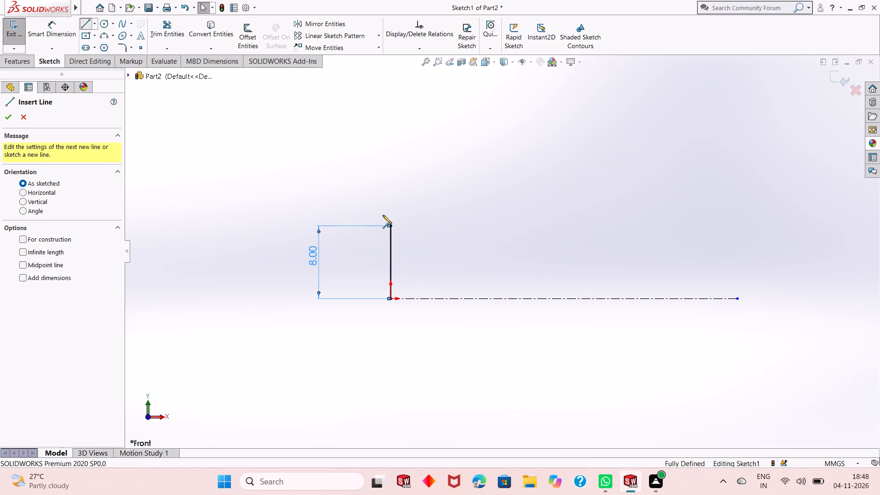
pyautogui.click(390, 225)
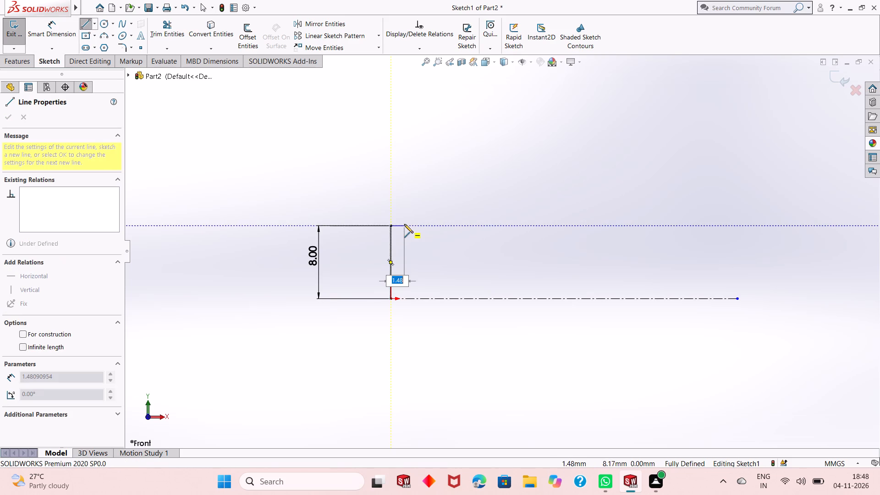
pyautogui.click(399, 224)
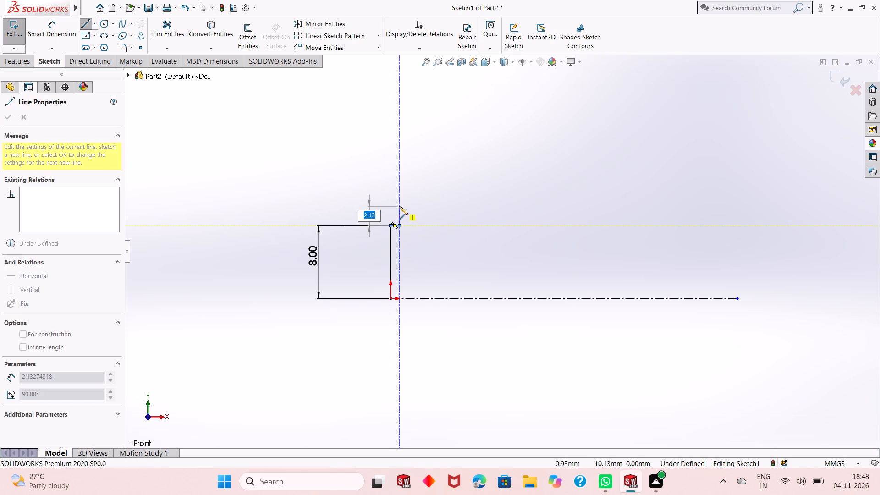
pyautogui.click(399, 215)
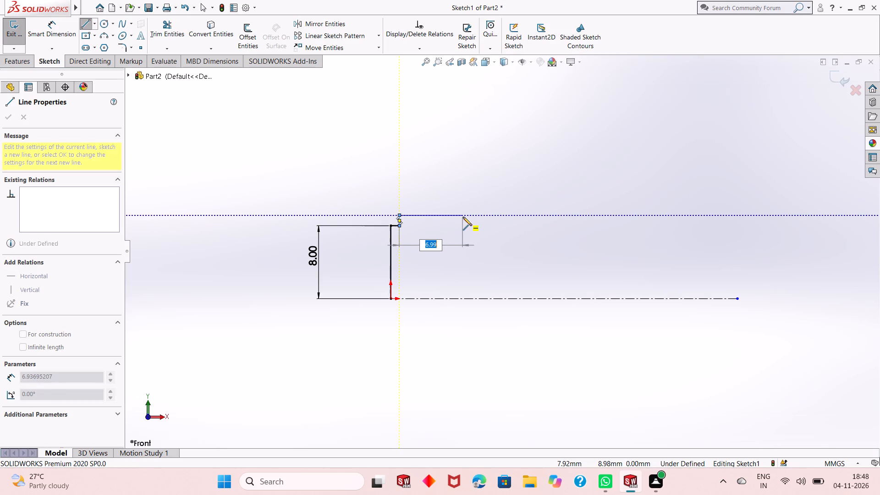
pyautogui.click(431, 215)
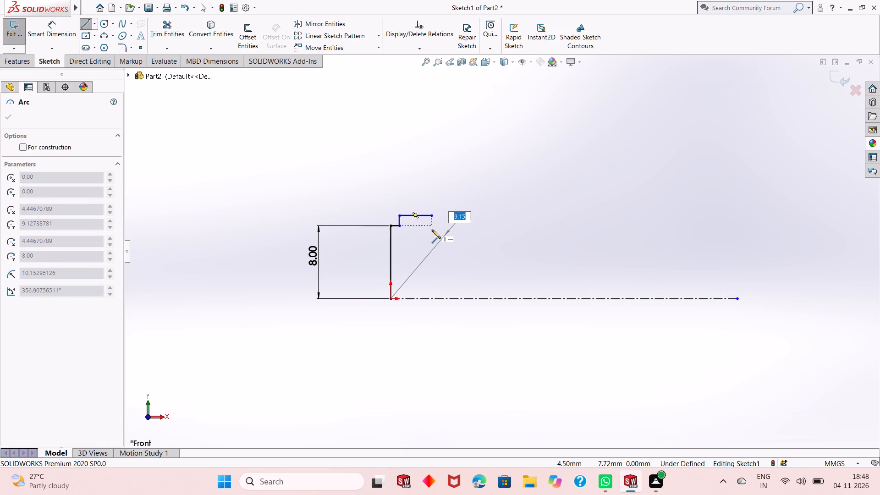
pyautogui.click(431, 225)
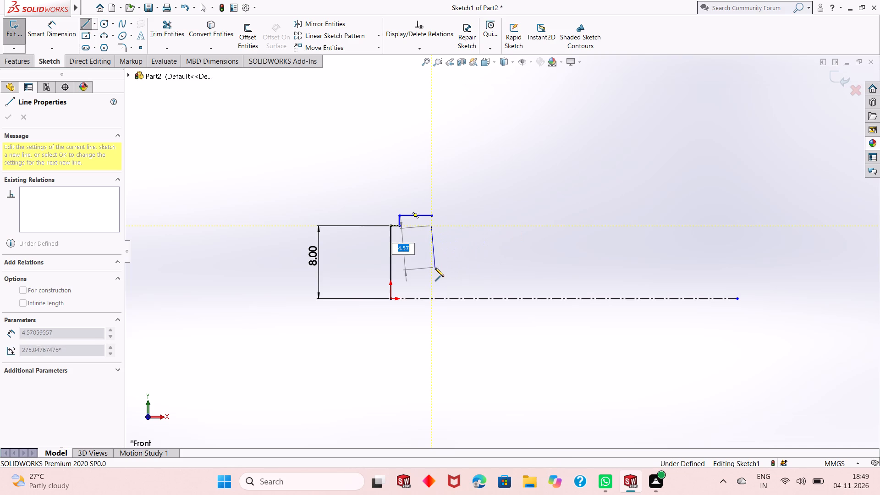
pyautogui.press('Escape')
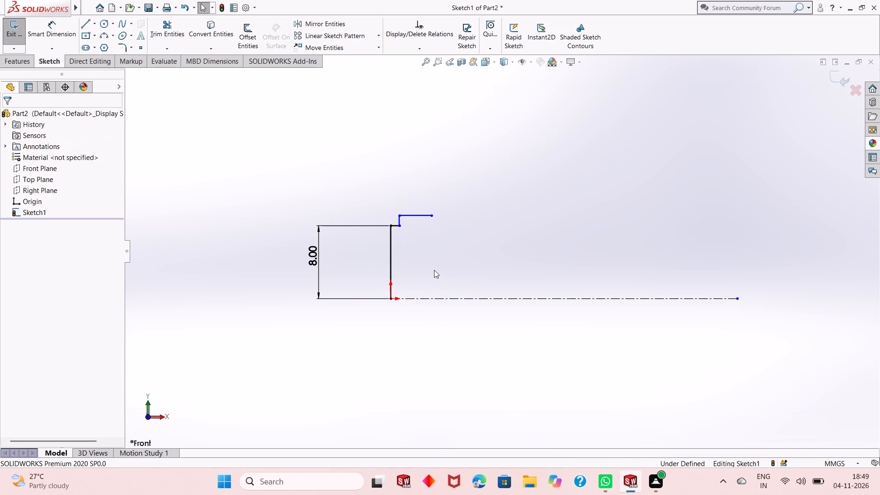
# Continue the stepped profile: about 1.1 mm down, 0.8 mm across, a short drop, and a downward-sloping line about 8.1 mm long.
pyautogui.click(84, 26)
pyautogui.scroll(-4, 412, 224)
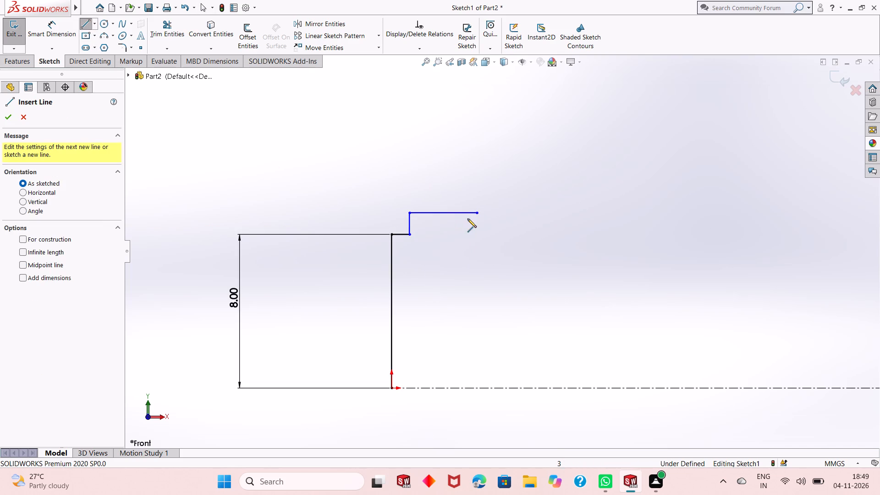
pyautogui.click(479, 215)
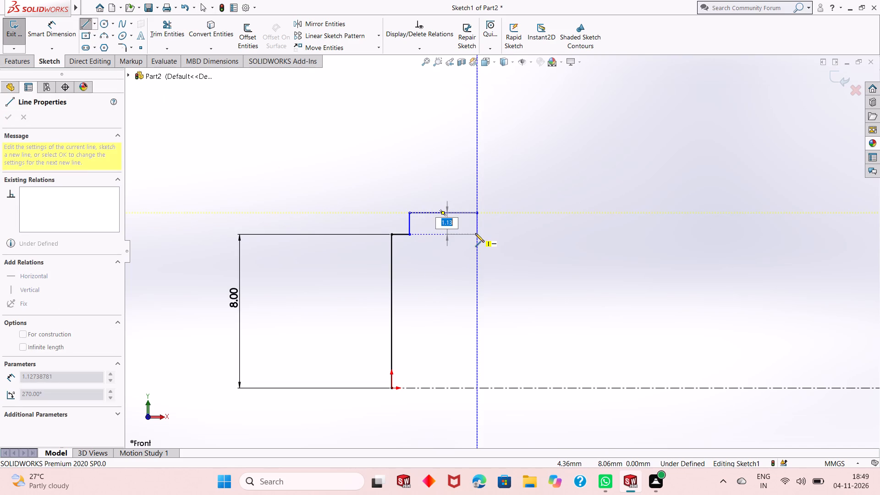
pyautogui.click(475, 233)
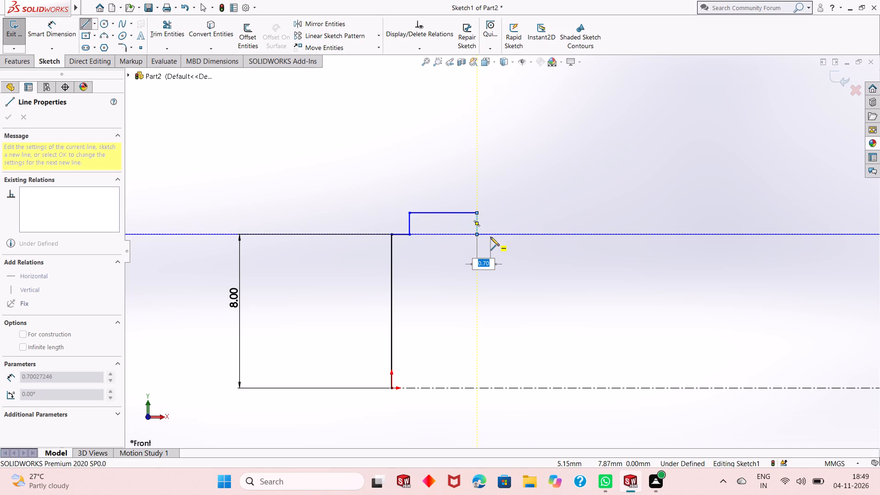
pyautogui.click(492, 235)
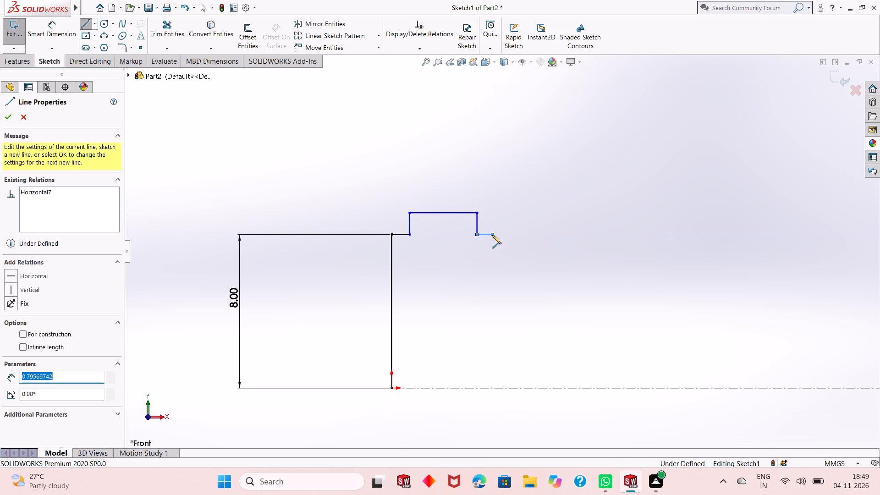
pyautogui.click(494, 247)
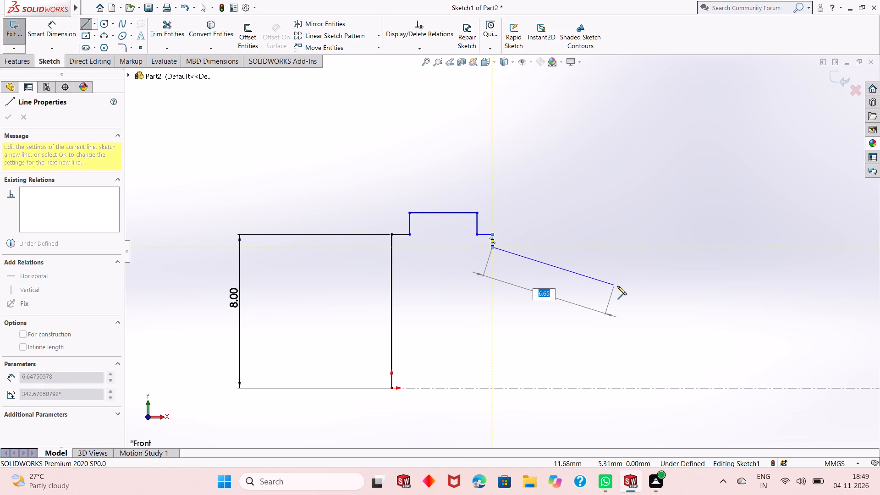
pyautogui.click(645, 272)
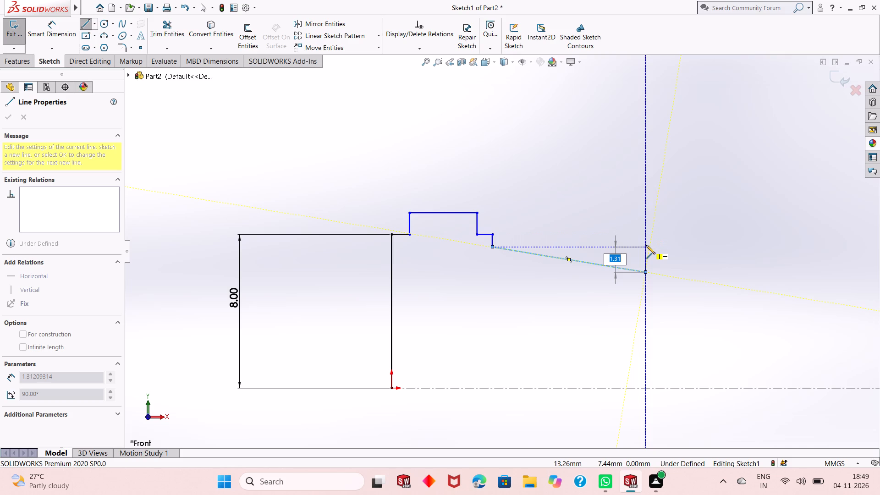
# Return the outline up to the 8 mm level, adding about 0.9 mm across, 1.1 mm up, 2 mm across, 1.1 mm down and 0.8 mm across.
pyautogui.click(646, 232)
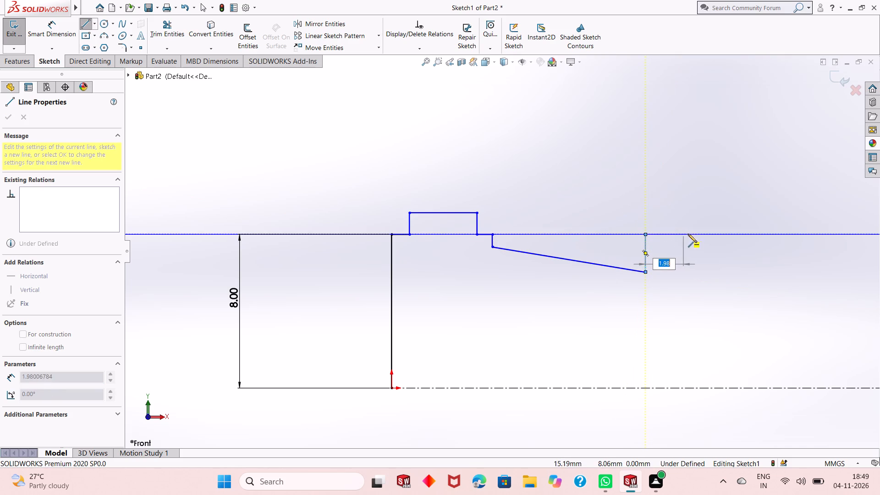
pyautogui.click(662, 236)
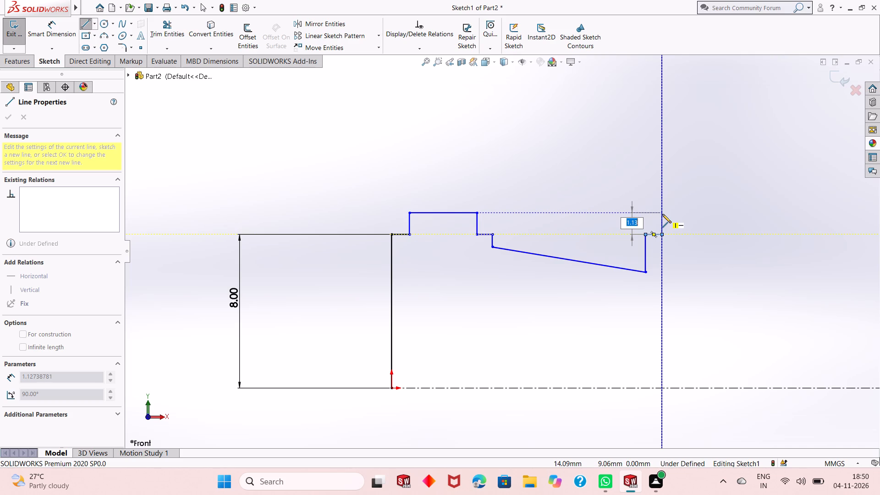
pyautogui.click(662, 214)
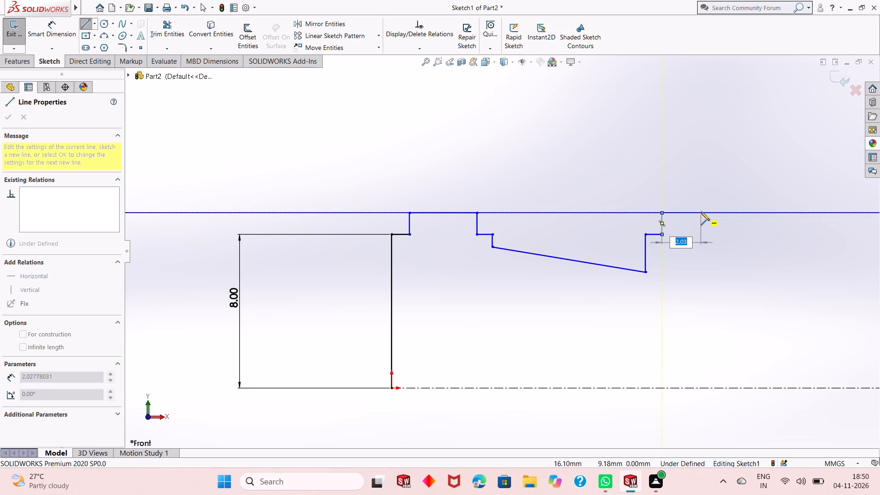
pyautogui.click(701, 212)
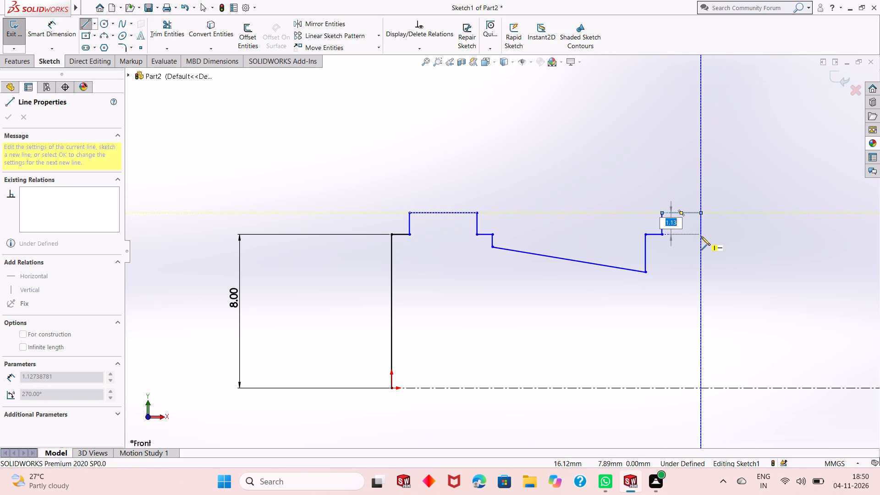
pyautogui.click(701, 234)
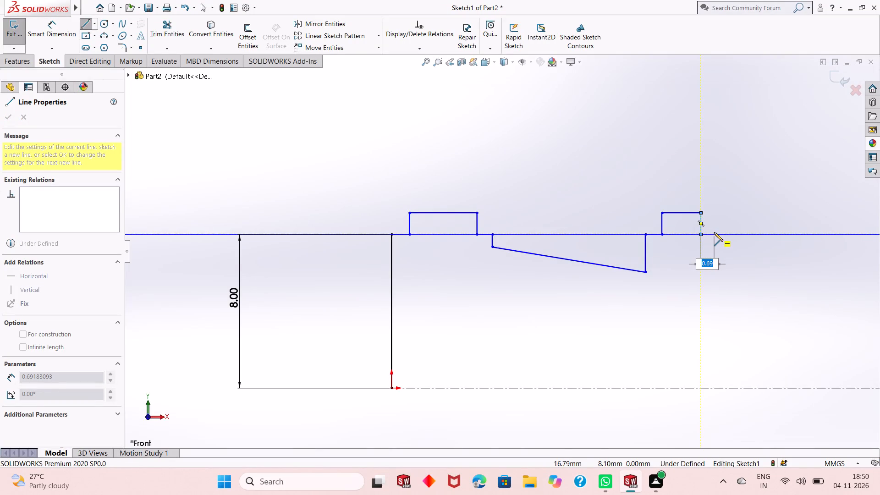
pyautogui.click(716, 232)
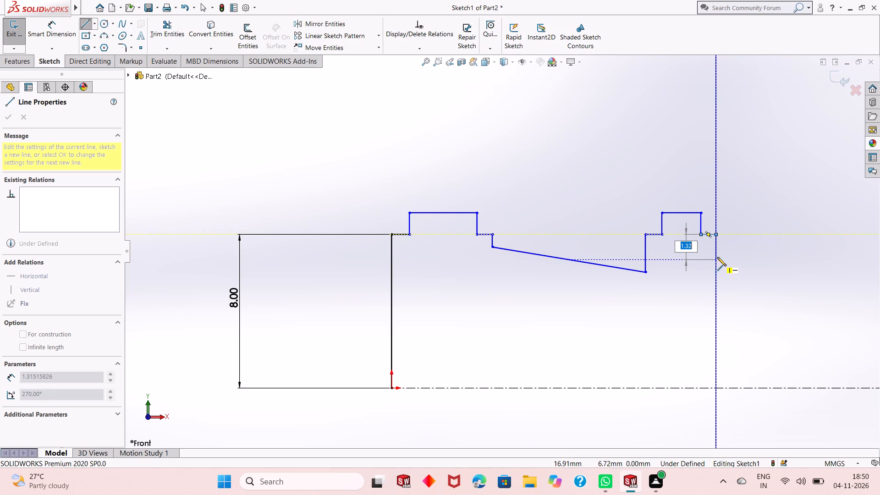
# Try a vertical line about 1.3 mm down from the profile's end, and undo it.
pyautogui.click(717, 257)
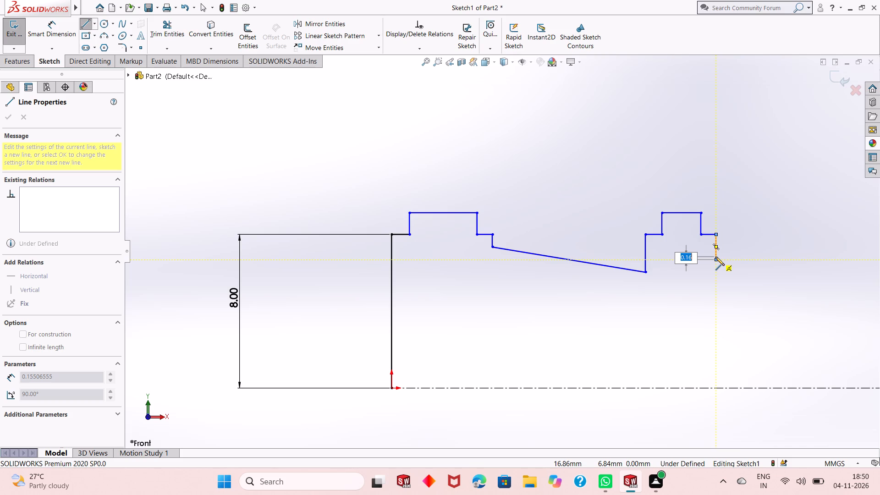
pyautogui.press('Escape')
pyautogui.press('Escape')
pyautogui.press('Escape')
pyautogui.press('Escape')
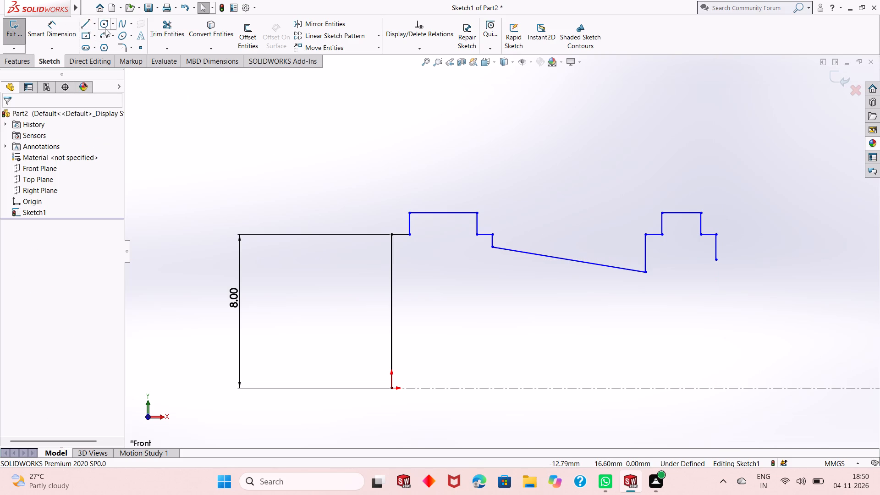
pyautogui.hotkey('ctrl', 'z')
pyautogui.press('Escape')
# Draw a vertical line about 8 mm long from the profile's end down to the centerline.
pyautogui.click(87, 26)
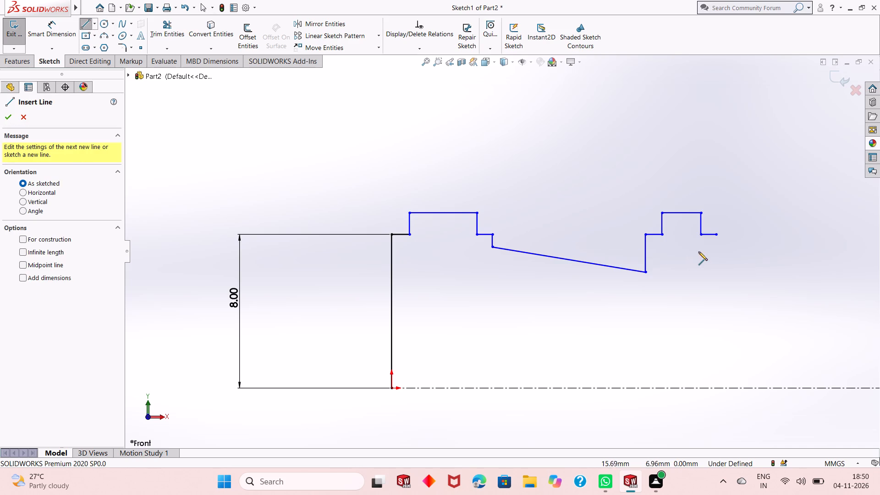
pyautogui.click(715, 236)
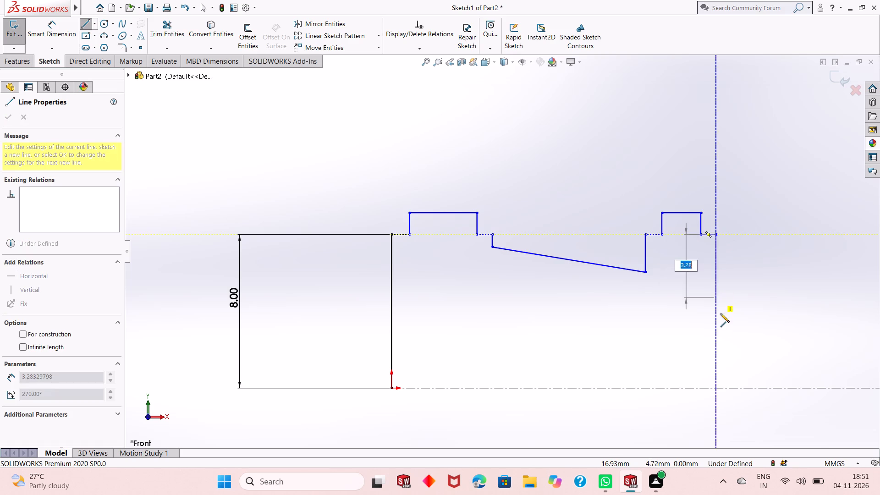
pyautogui.click(717, 386)
pyautogui.press('Escape')
pyautogui.press('Escape')
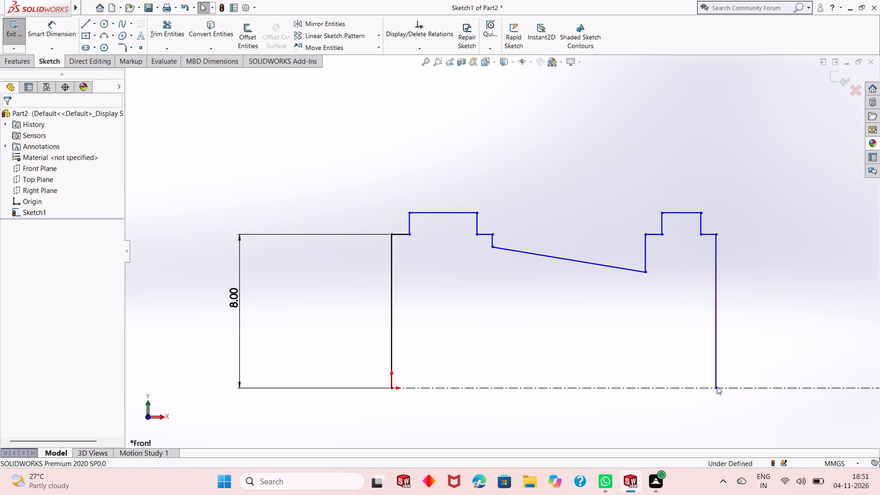
pyautogui.press('Escape')
# Dimension the short horizontal step at the top of the 8 mm line as 1 mm.
pyautogui.scroll(3, 572, 297)
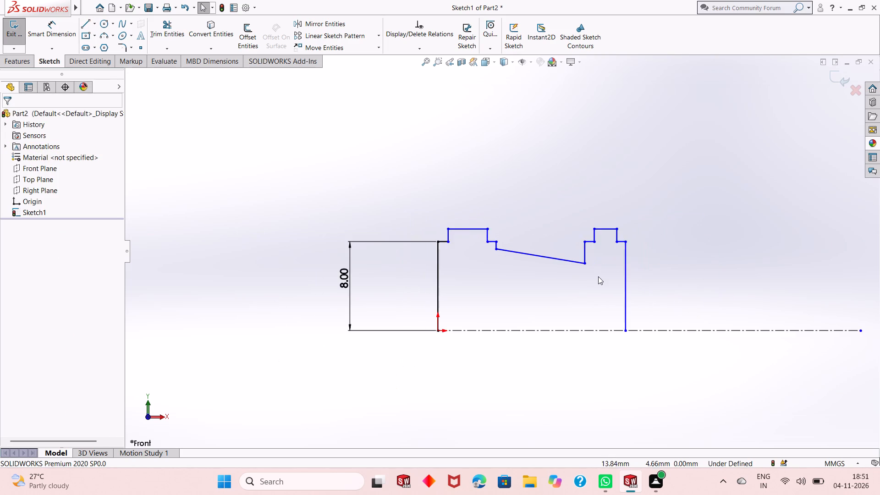
pyautogui.scroll(-2, 599, 276)
pyautogui.click(58, 33)
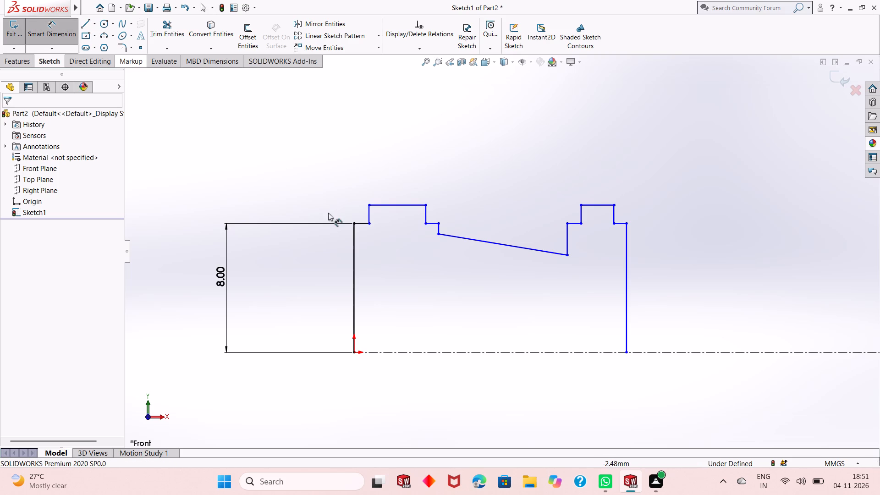
pyautogui.click(362, 223)
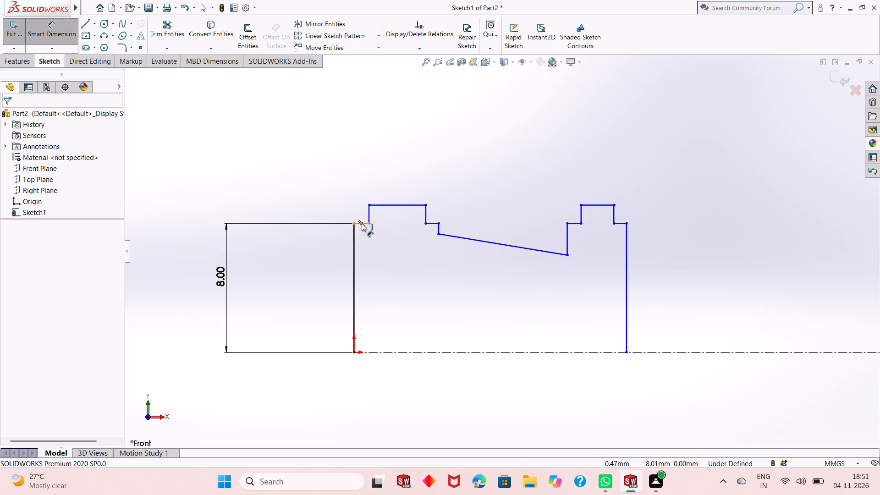
pyautogui.press('Escape')
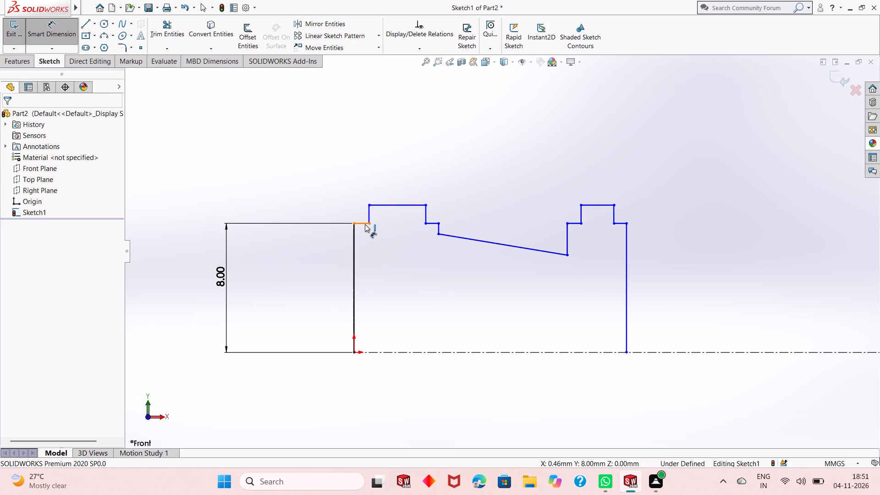
pyautogui.click(365, 224)
pyautogui.click(377, 113)
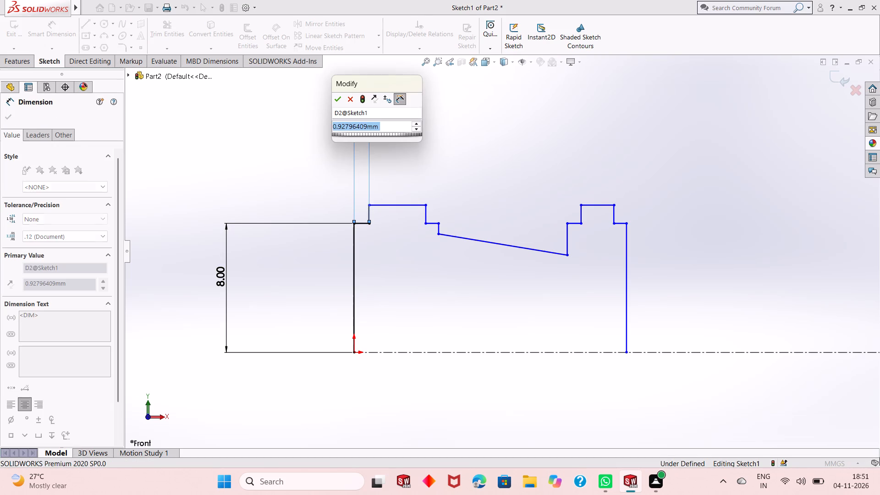
pyautogui.press('1')
pyautogui.press('Return')
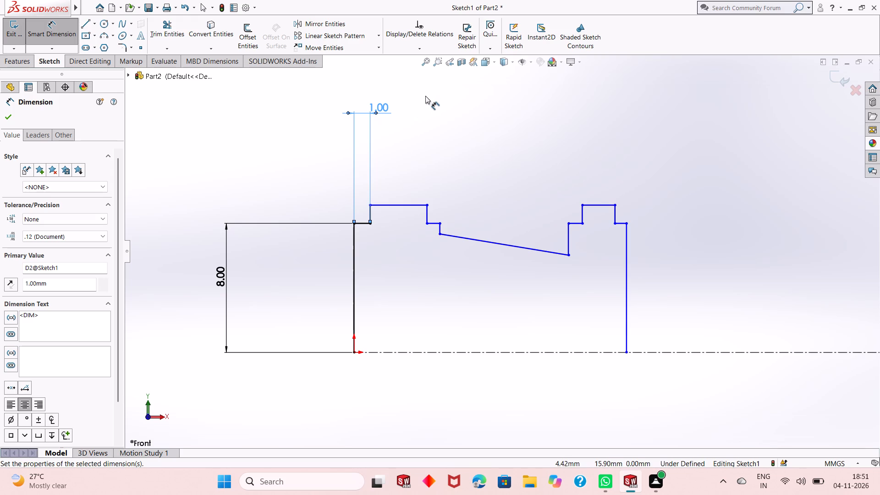
# Dimension the top edge of the first raised collar as 3 mm.
pyautogui.click(400, 206)
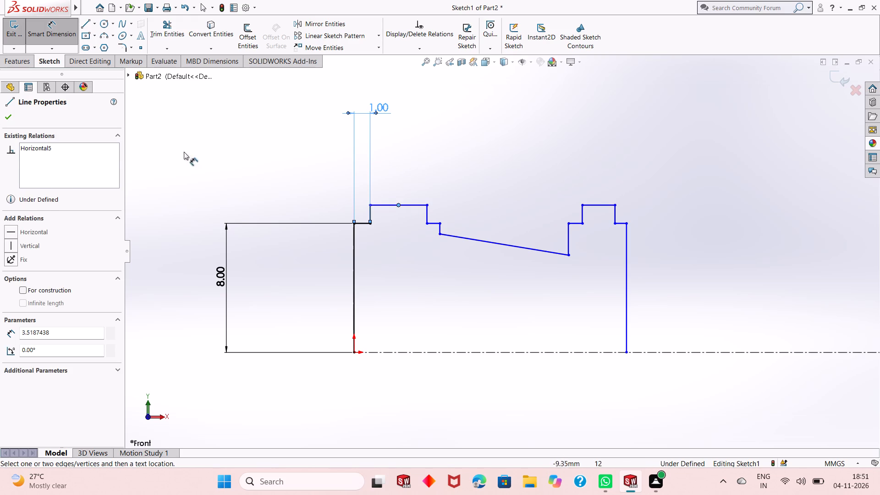
pyautogui.press('Escape')
pyautogui.click(413, 207)
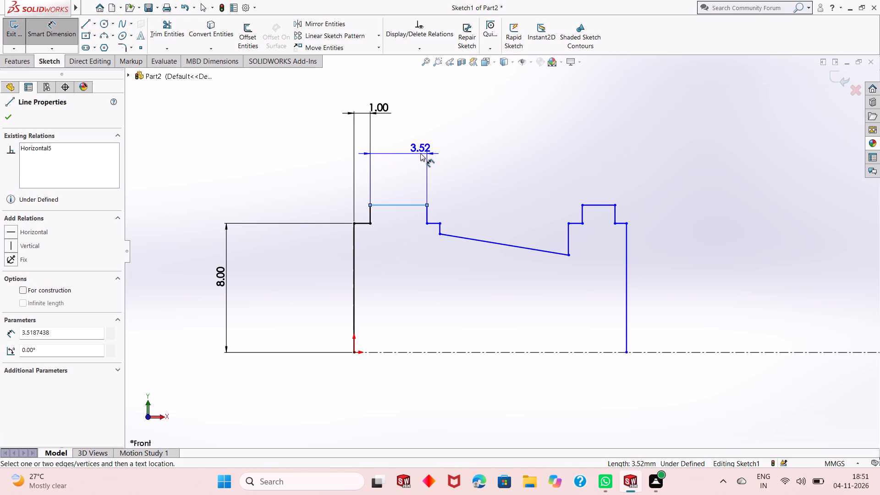
pyautogui.click(420, 153)
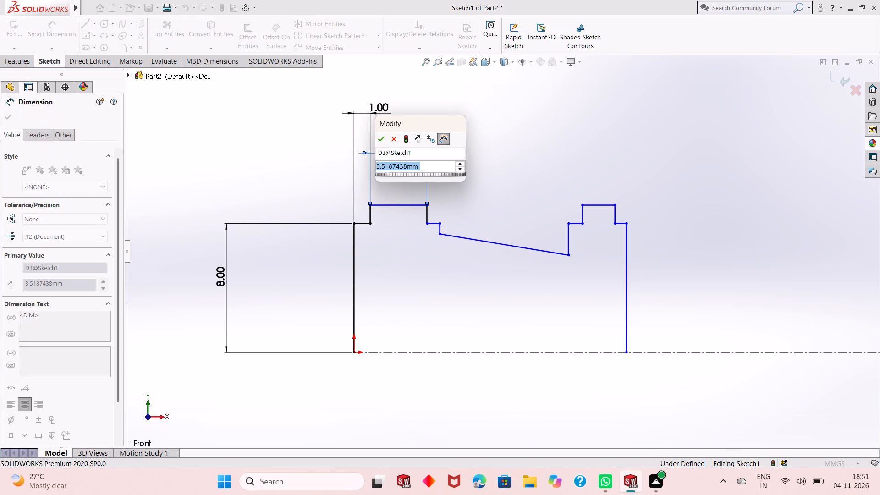
pyautogui.press('3')
pyautogui.press('Return')
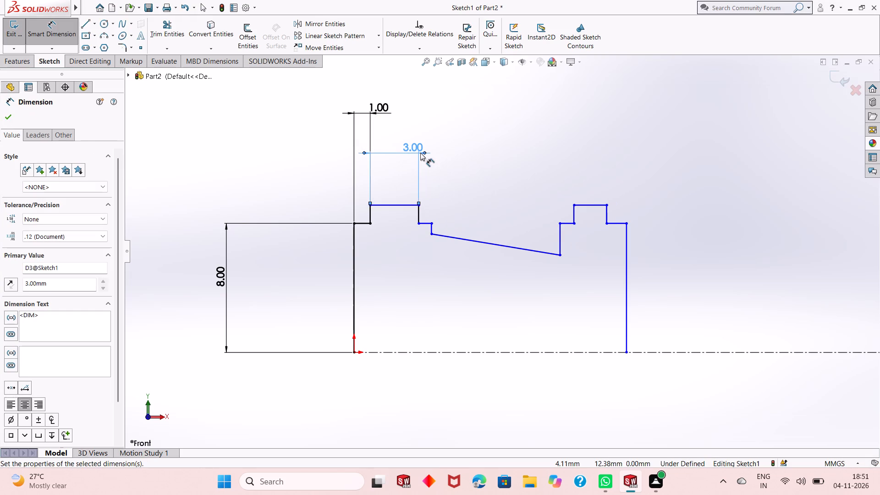
# Dimension the horizontal span of the sloped section, try 14 mm, and undo that value.
pyautogui.click(431, 225)
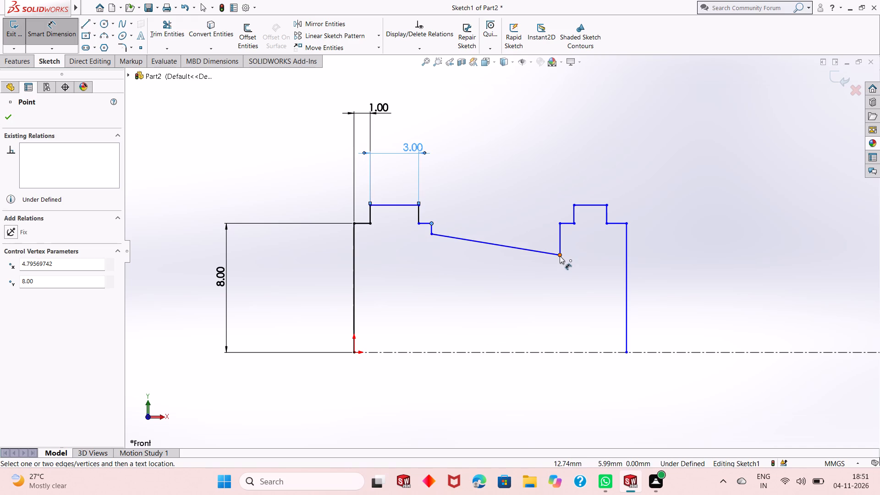
pyautogui.click(560, 256)
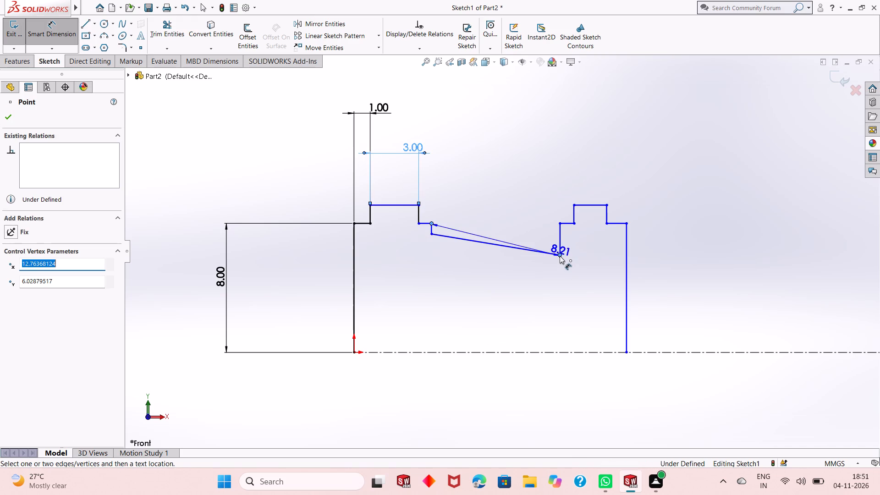
pyautogui.click(511, 138)
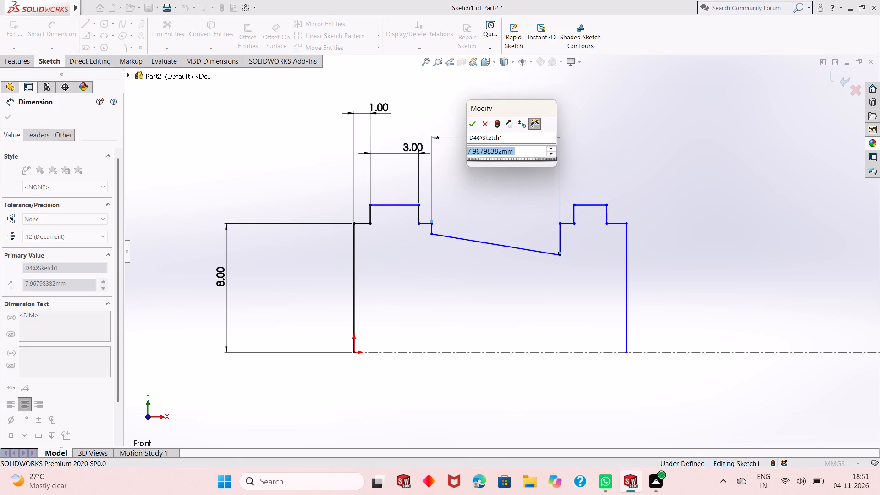
pyautogui.write('14')
pyautogui.press('Return')
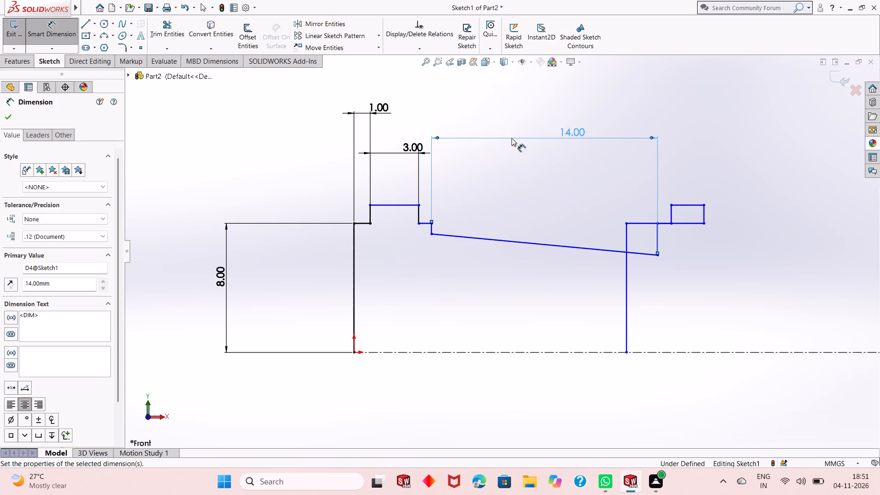
pyautogui.hotkey('ctrl', 'z')
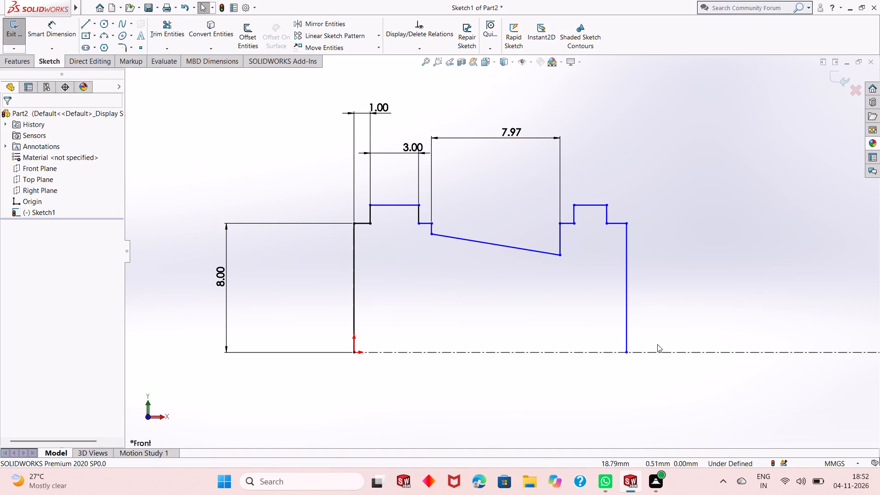
# Dimension the profile's overall length along the centerline, from the origin to its far end, as 25 mm.
pyautogui.click(44, 27)
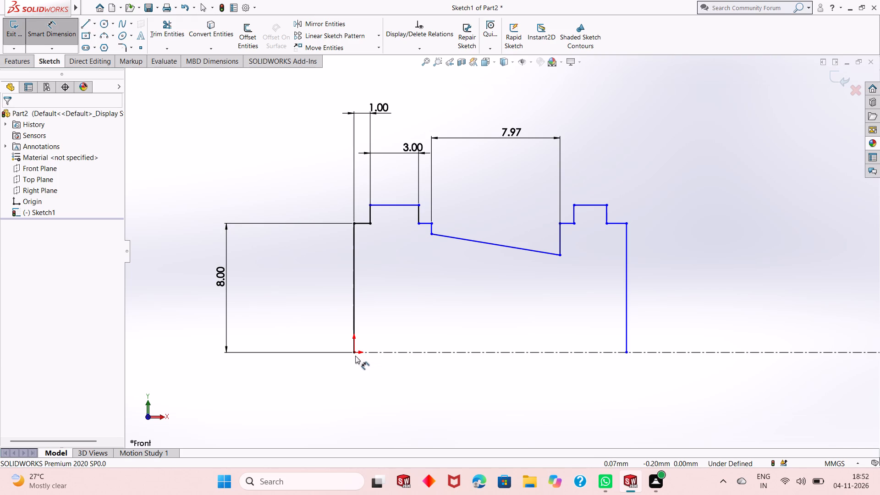
pyautogui.click(355, 353)
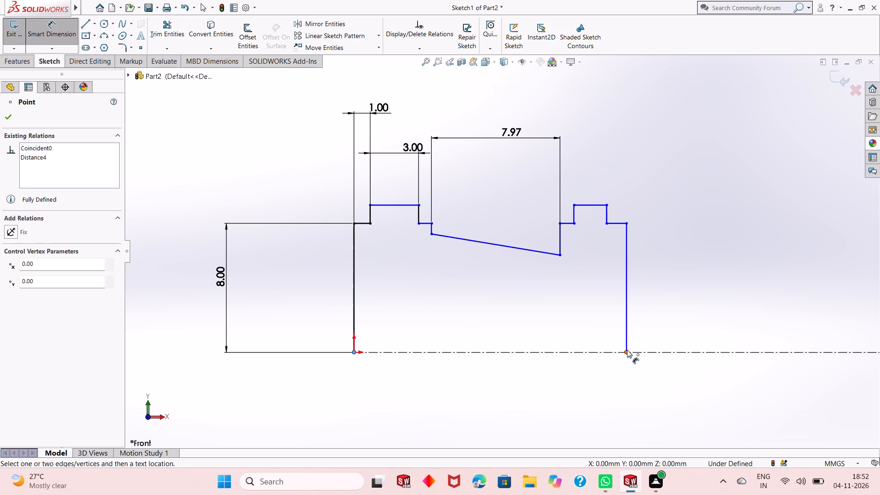
pyautogui.click(627, 350)
pyautogui.click(561, 391)
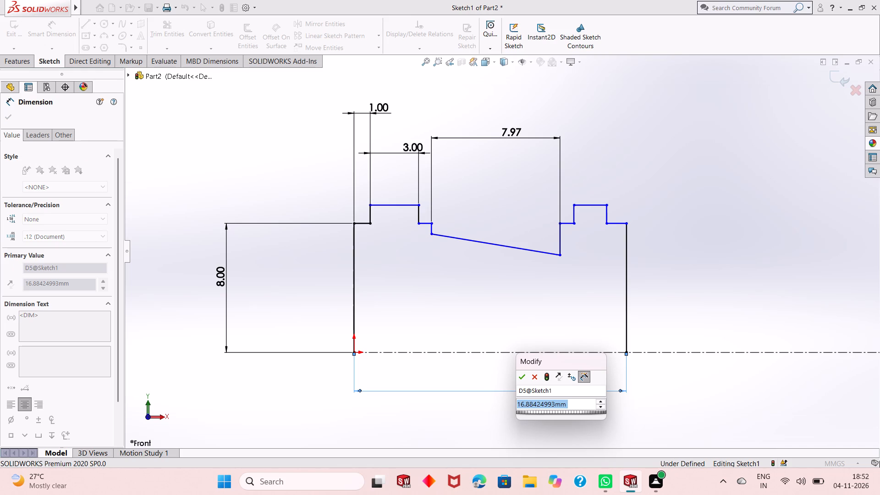
pyautogui.write('25')
pyautogui.press('Return')
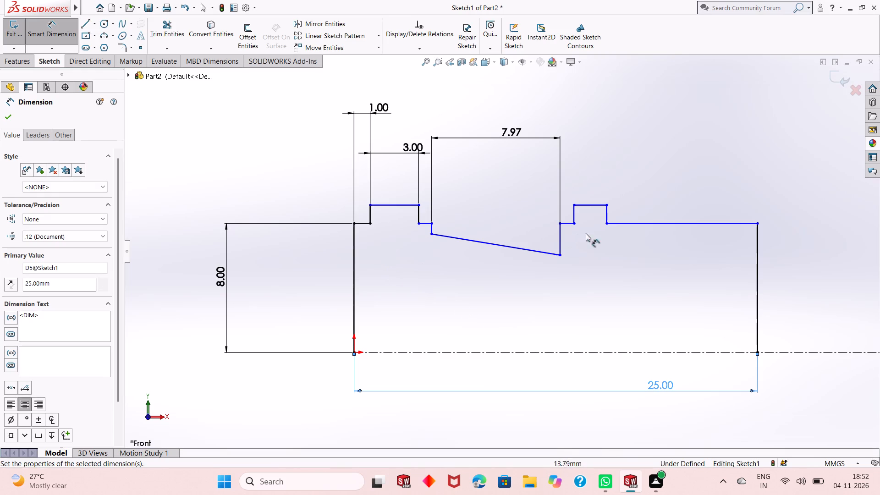
# Dimension the short horizontal step at the far end of the profile, beyond the second collar, as 1 mm.
pyautogui.click(665, 225)
pyautogui.click(671, 203)
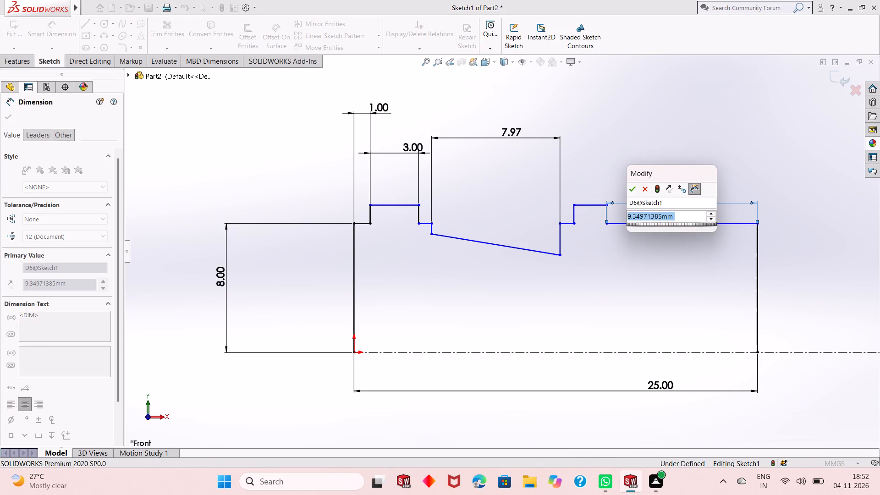
pyautogui.press('1')
pyautogui.press('Return')
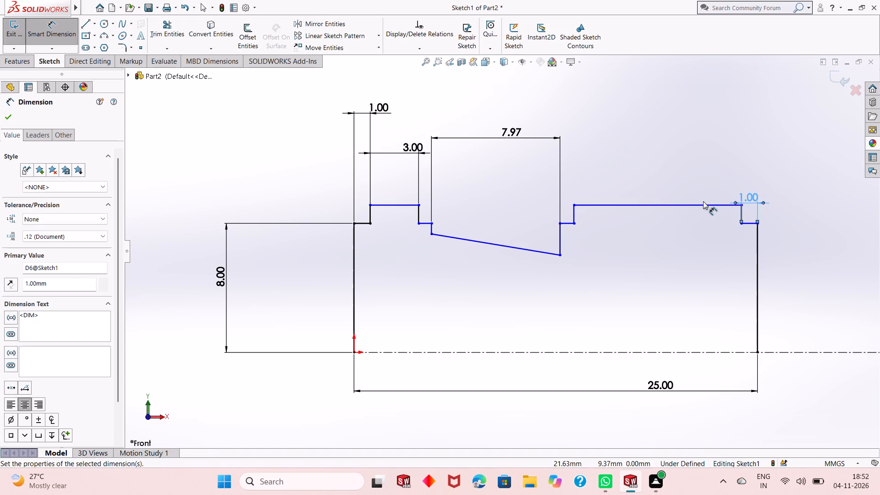
# Dimension the top edge of the second raised collar as 3 mm.
pyautogui.click(703, 201)
pyautogui.click(703, 203)
pyautogui.click(711, 177)
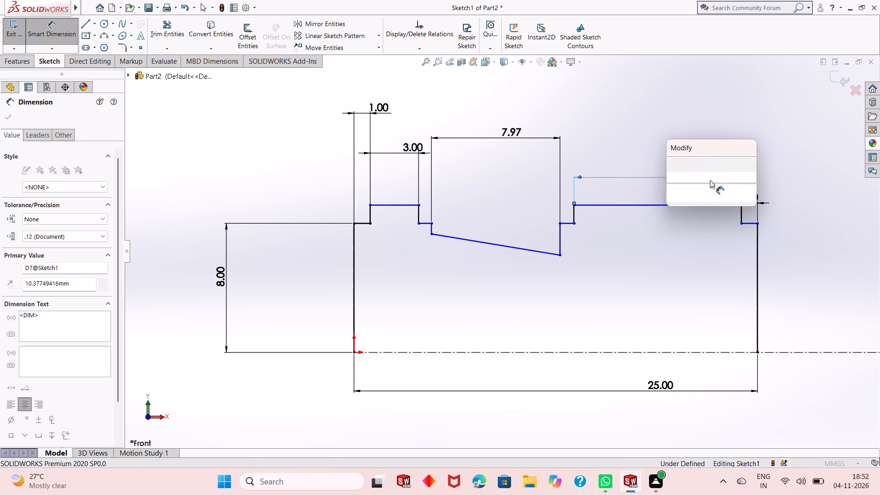
pyautogui.press('3')
pyautogui.press('Return')
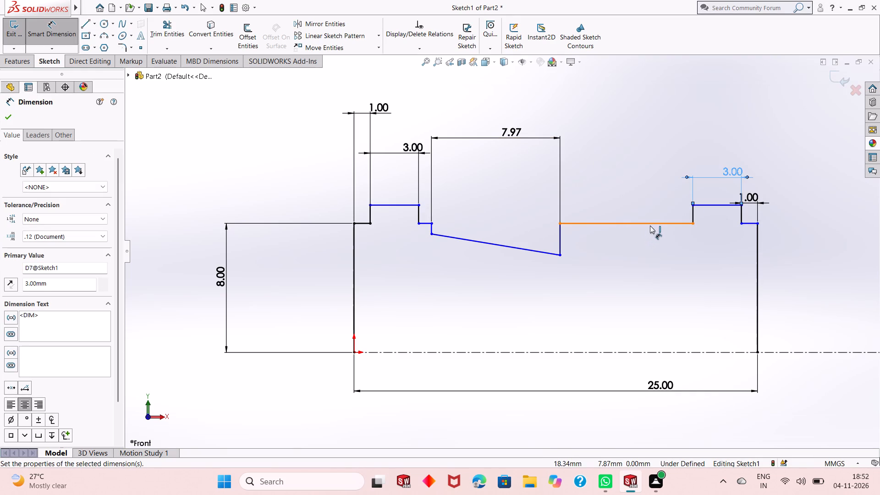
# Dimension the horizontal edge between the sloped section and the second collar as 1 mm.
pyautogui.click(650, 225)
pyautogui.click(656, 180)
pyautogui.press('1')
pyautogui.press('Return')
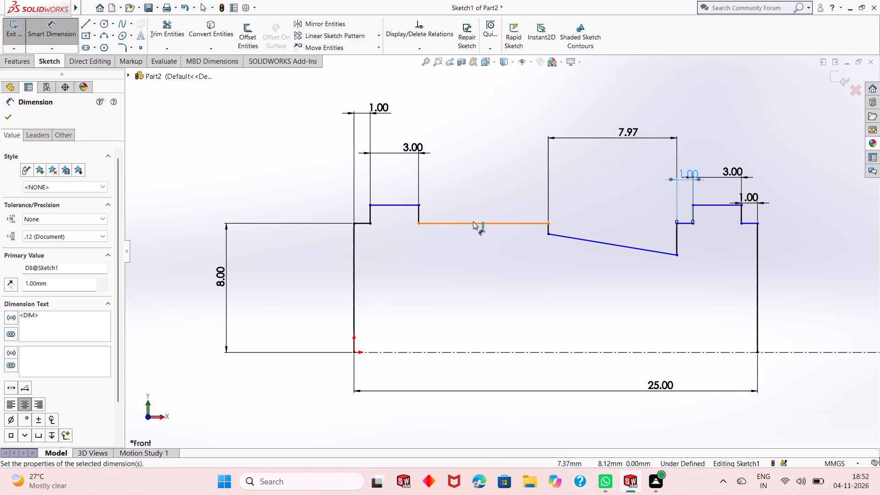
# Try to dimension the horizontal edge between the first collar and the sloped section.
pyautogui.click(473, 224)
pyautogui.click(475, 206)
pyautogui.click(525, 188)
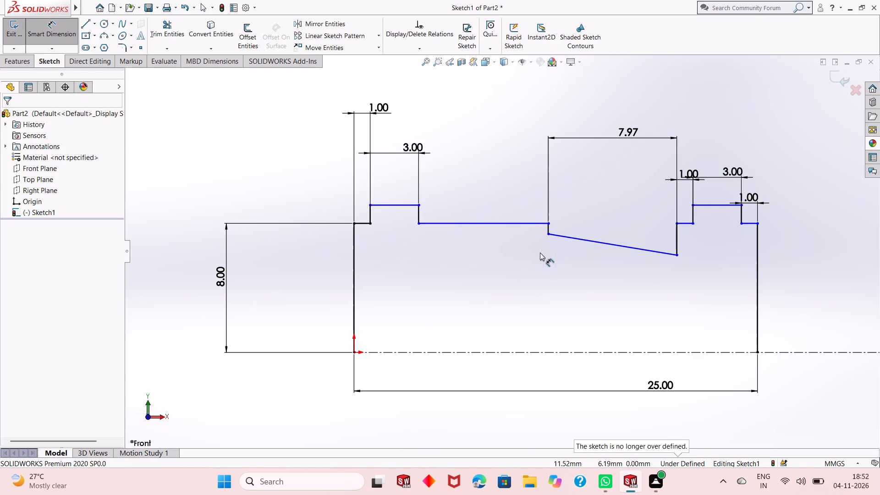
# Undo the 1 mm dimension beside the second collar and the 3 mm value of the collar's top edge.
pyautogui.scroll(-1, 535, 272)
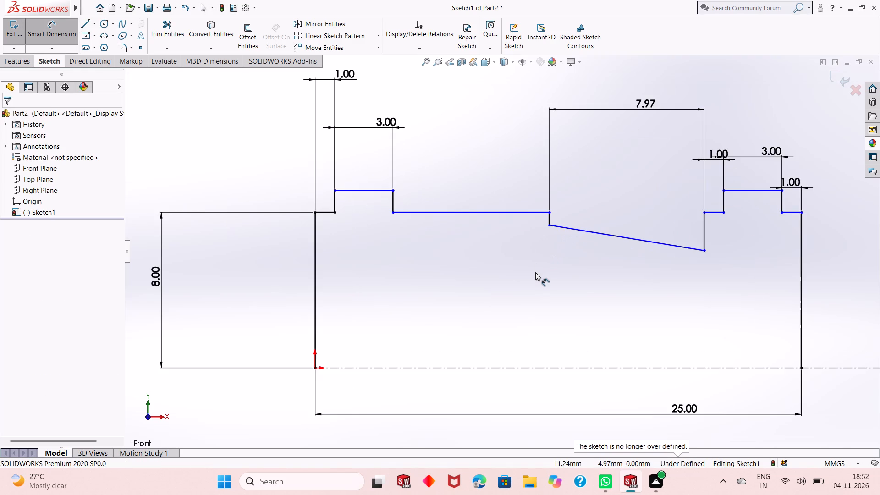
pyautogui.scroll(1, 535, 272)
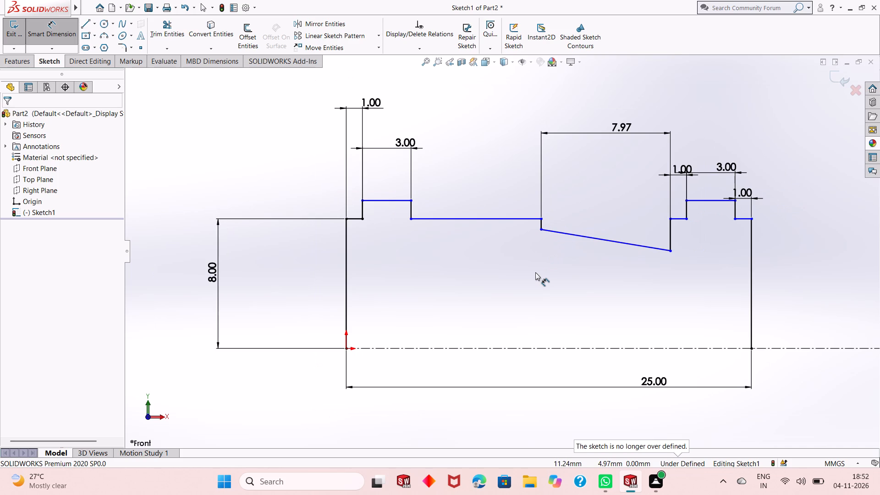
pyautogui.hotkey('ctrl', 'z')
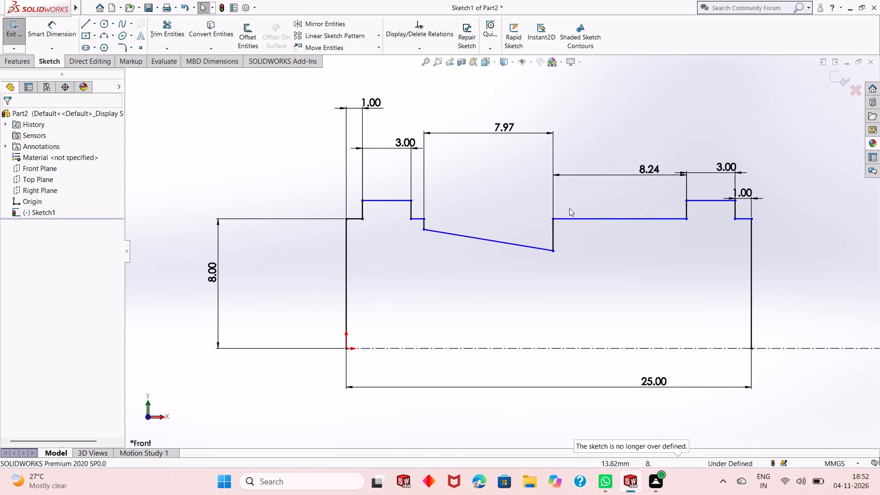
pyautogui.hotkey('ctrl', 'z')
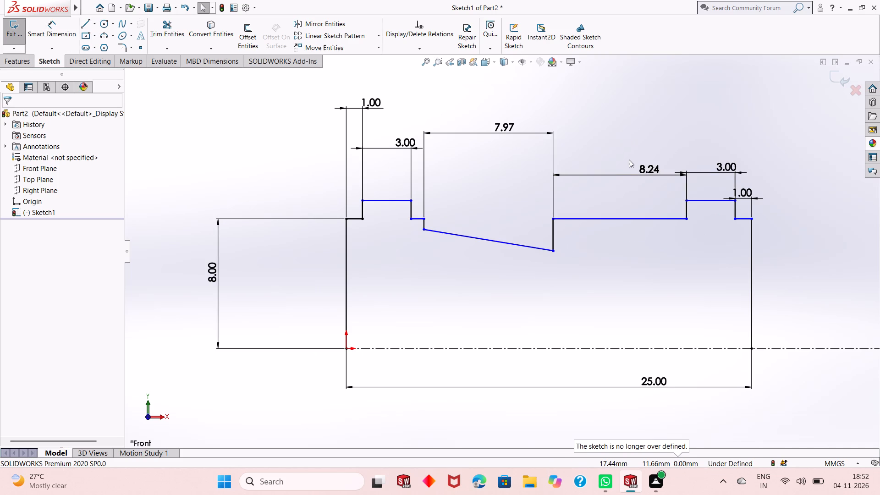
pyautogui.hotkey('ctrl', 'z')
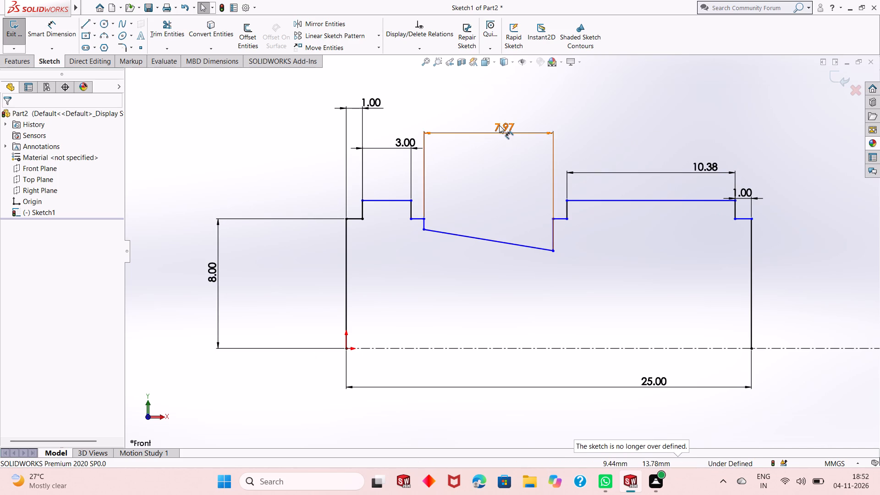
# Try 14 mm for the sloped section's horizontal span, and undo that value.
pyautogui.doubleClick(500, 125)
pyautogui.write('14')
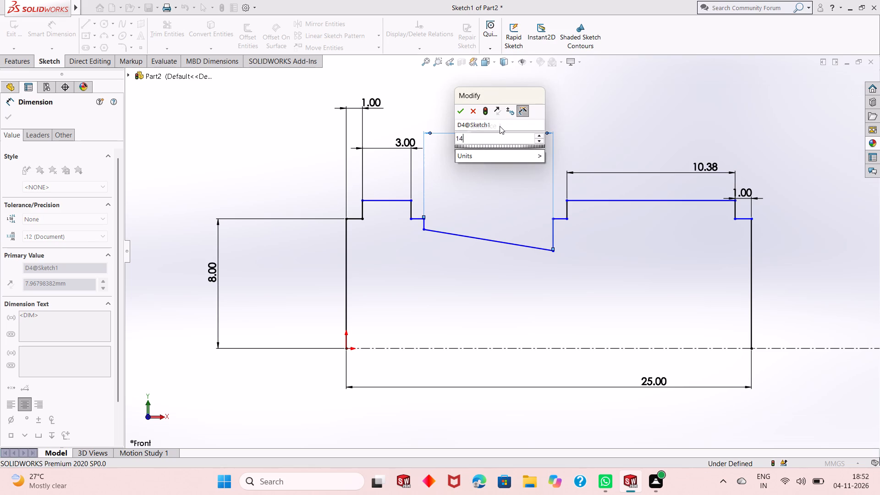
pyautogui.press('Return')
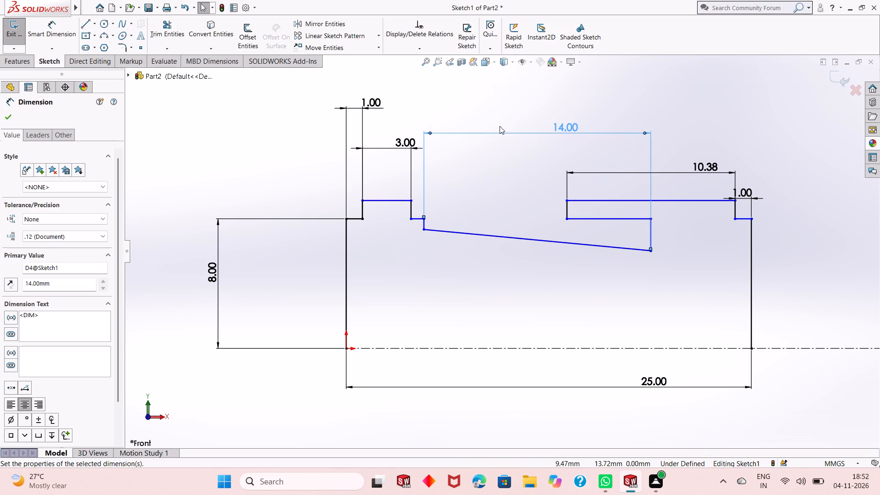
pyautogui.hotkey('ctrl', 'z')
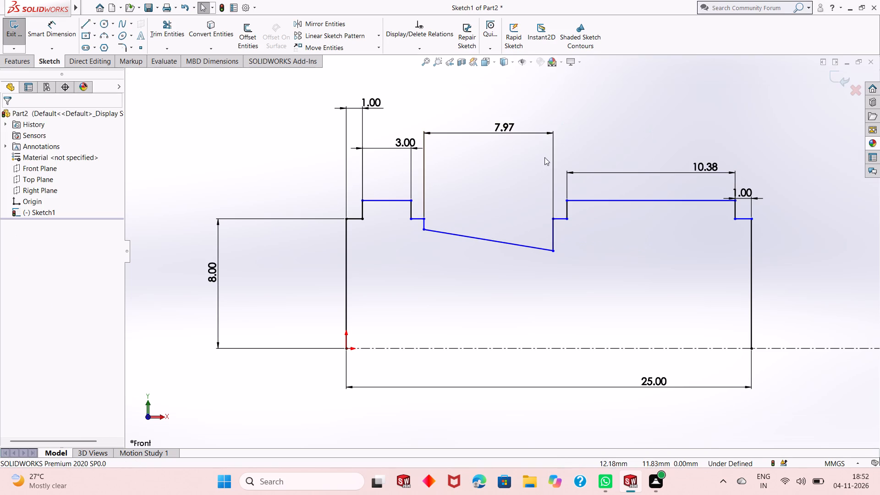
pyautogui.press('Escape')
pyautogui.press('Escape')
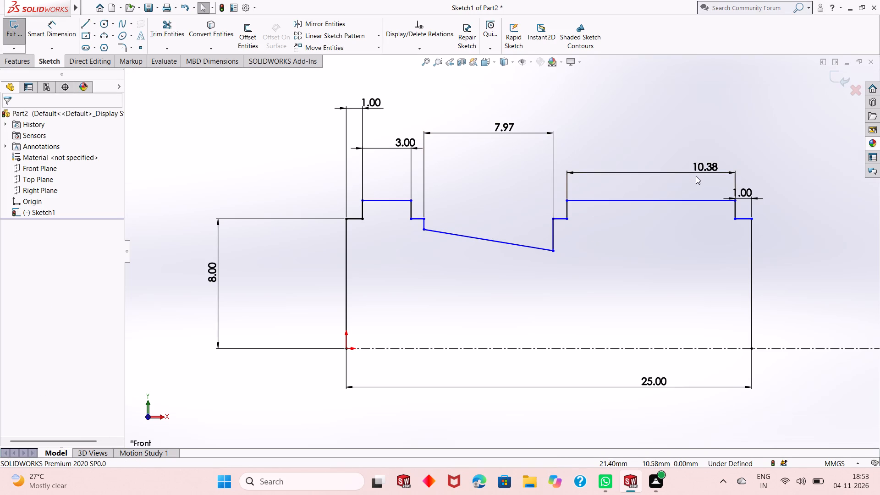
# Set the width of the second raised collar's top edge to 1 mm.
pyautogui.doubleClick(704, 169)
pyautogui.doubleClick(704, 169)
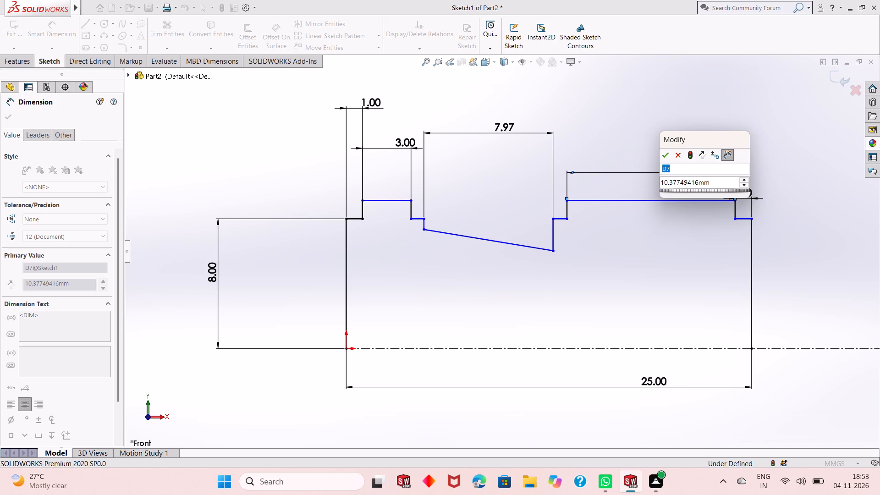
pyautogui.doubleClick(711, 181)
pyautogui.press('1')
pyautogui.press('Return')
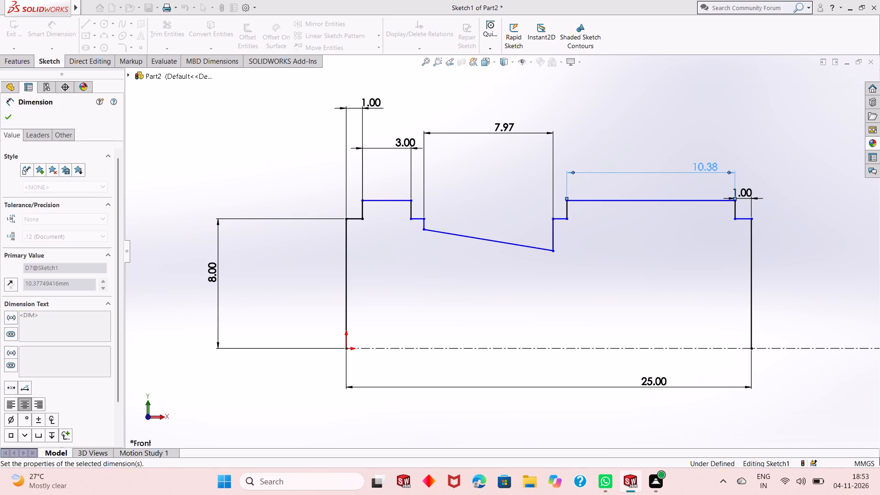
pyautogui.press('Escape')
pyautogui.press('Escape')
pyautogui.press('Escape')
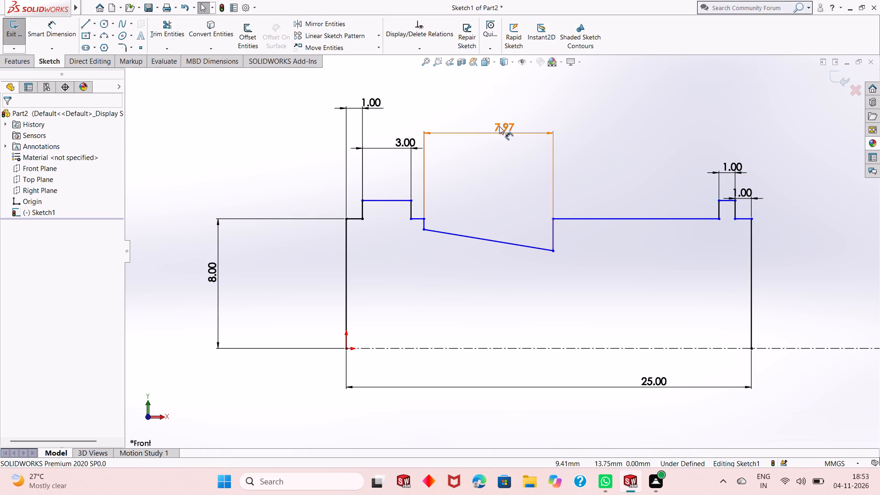
# Set the horizontal span of the sloped section to 14 mm.
pyautogui.doubleClick(499, 126)
pyautogui.write('14')
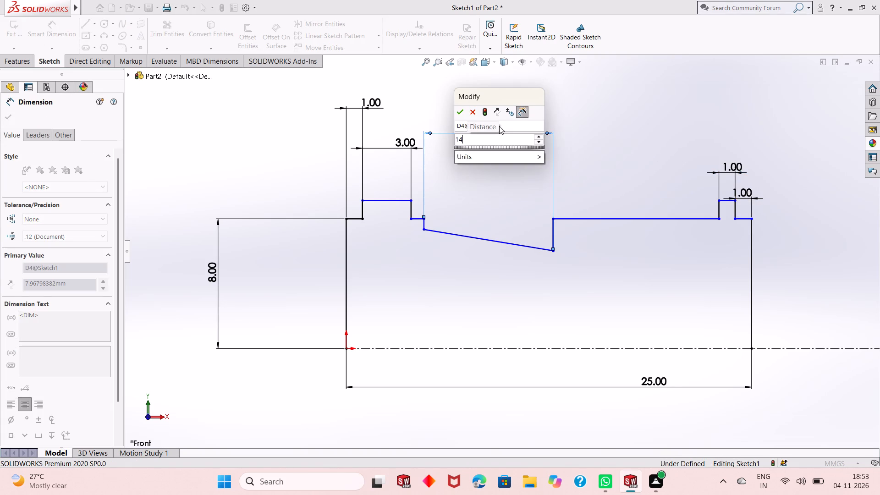
pyautogui.press('Return')
pyautogui.press('Escape')
pyautogui.press('Escape')
pyautogui.press('Escape')
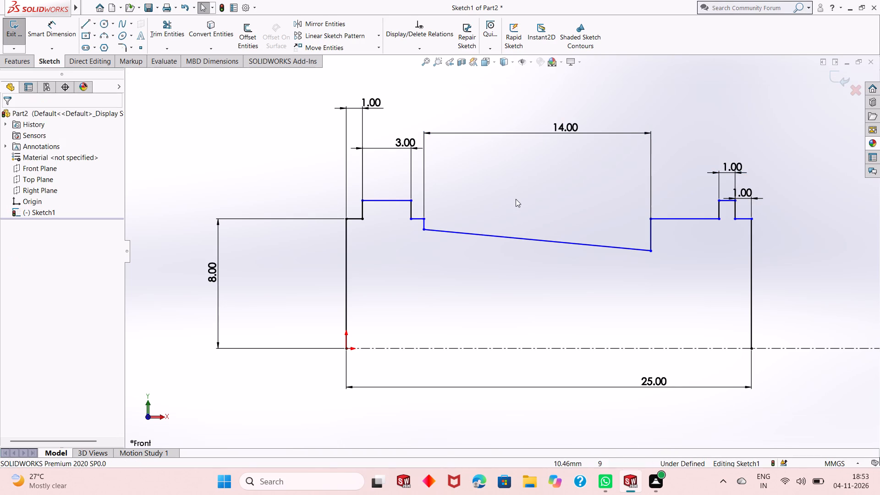
# Set the width of the second raised collar's top edge to 3 mm.
pyautogui.scroll(1, 516, 199)
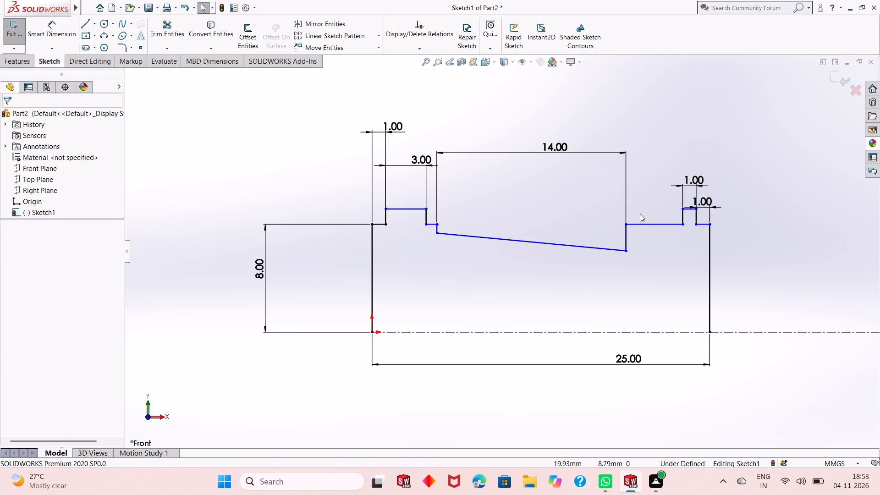
pyautogui.scroll(-1, 552, 227)
pyautogui.scroll(1, 548, 225)
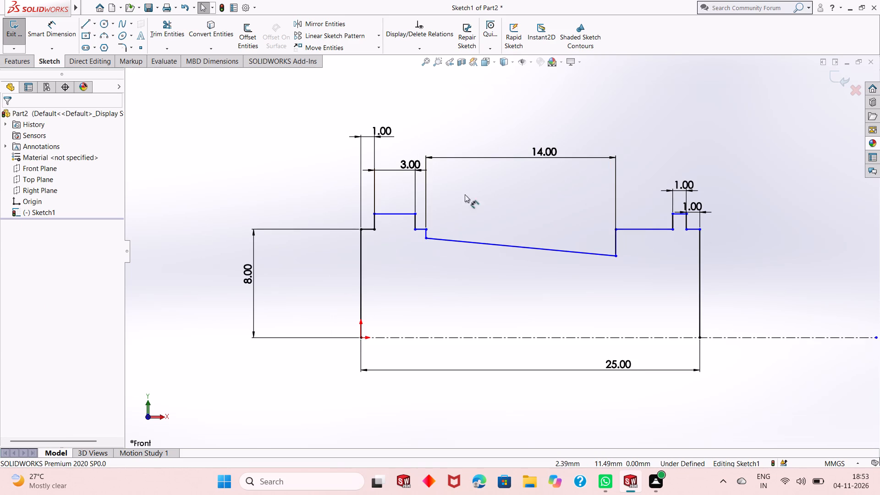
pyautogui.doubleClick(684, 184)
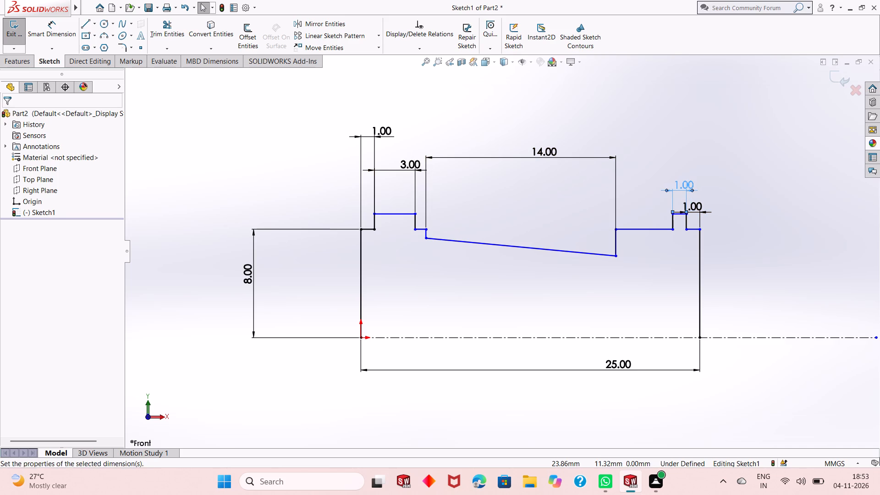
pyautogui.press('3')
pyautogui.press('Return')
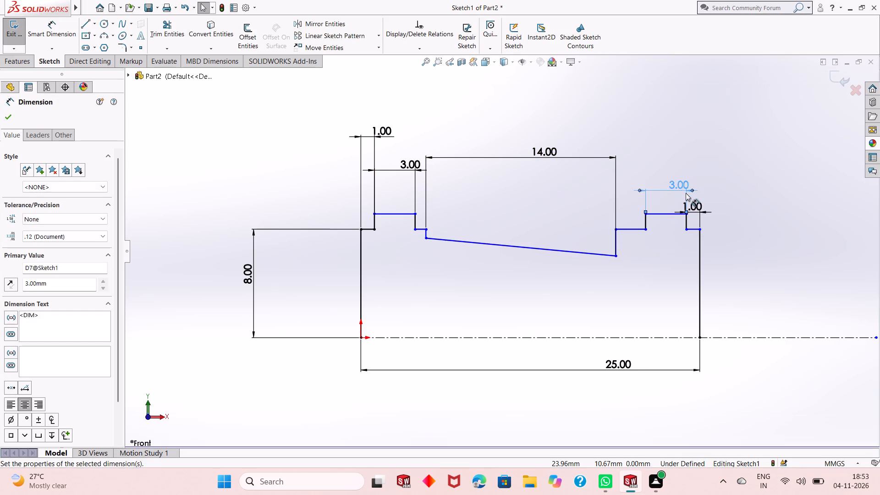
pyautogui.click(736, 218)
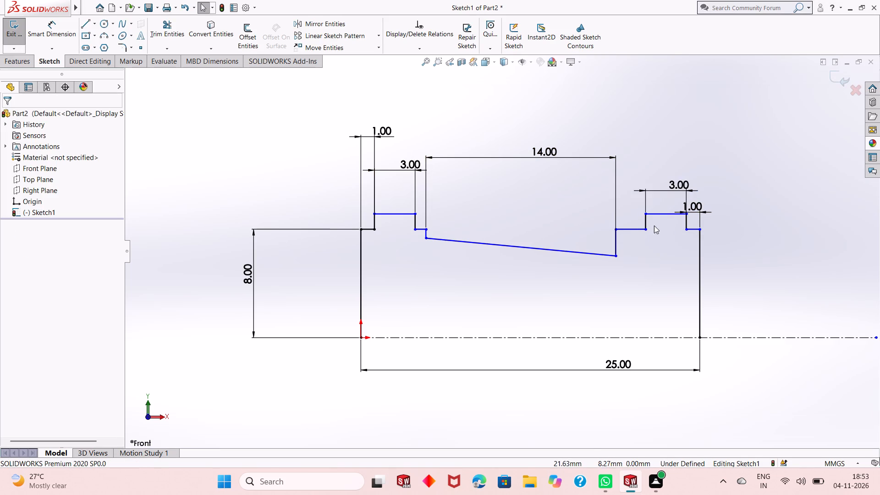
# Check the lengths of the short horizontal edges on both sides of the sloped section, without placing dimensions.
pyautogui.click(66, 34)
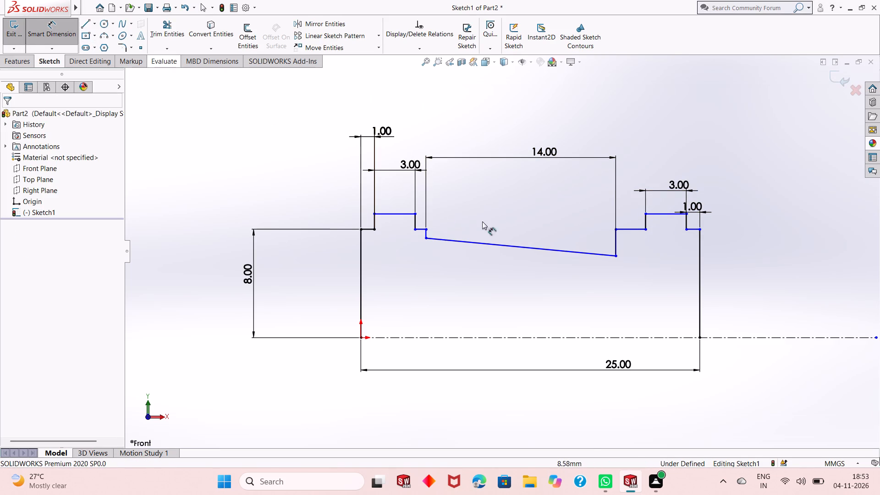
pyautogui.click(624, 229)
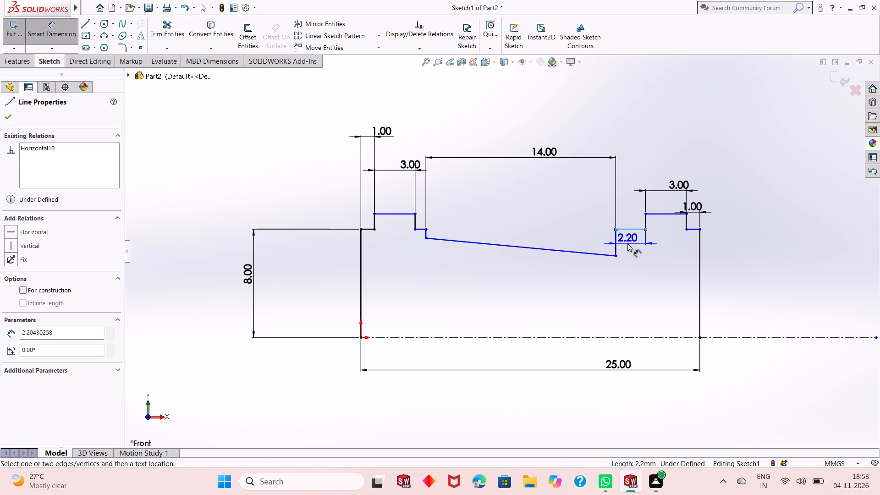
pyautogui.press('Escape')
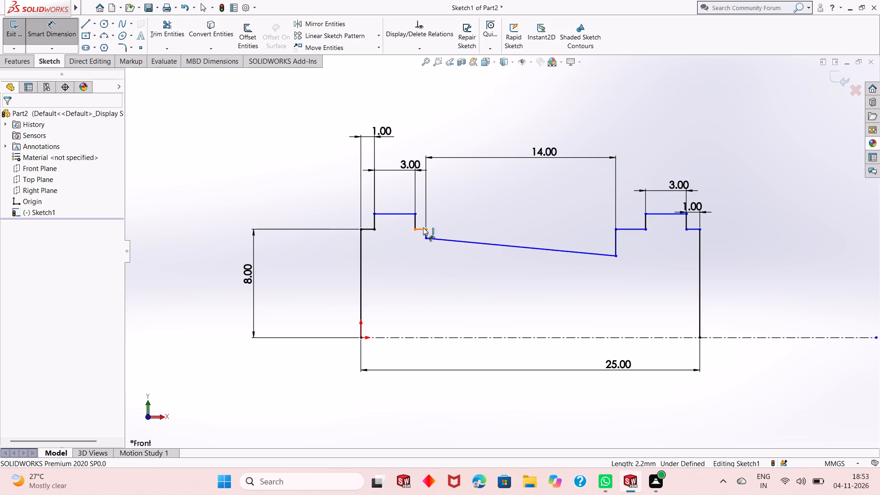
pyautogui.click(422, 231)
pyautogui.press('Escape')
pyautogui.scroll(-2, 457, 236)
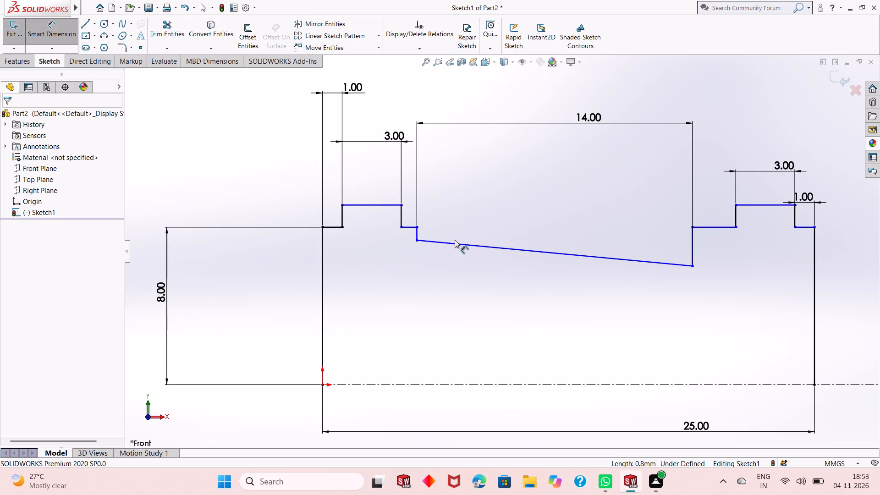
pyautogui.scroll(1, 455, 242)
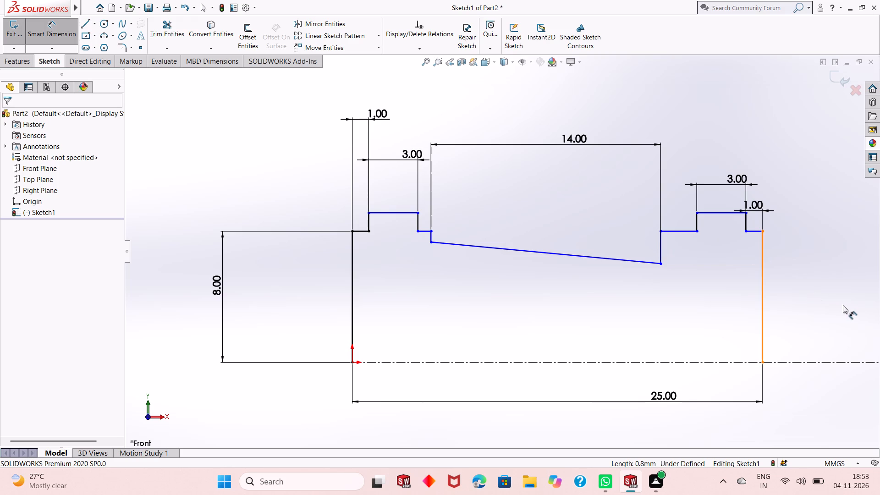
# Dimension the short horizontal edge between the first collar and the sloped section at 1 mm.
pyautogui.scroll(2, 555, 259)
pyautogui.scroll(-2, 567, 252)
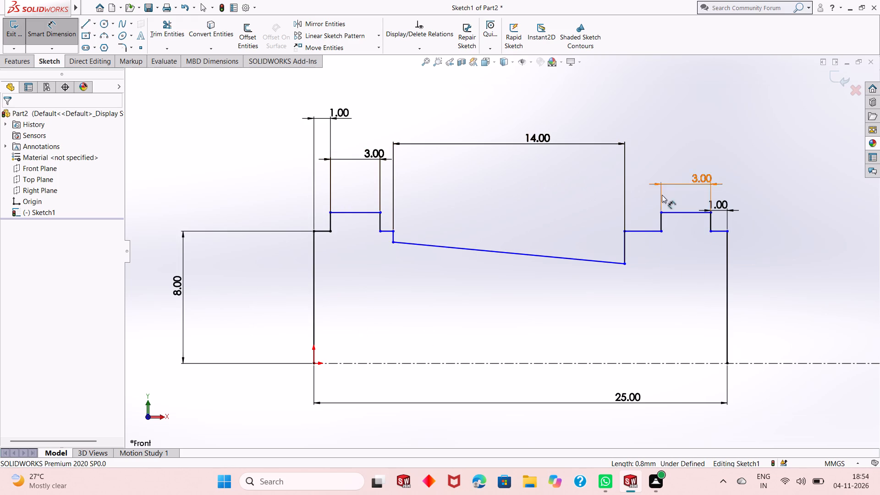
pyautogui.scroll(1, 513, 229)
pyautogui.scroll(-1, 517, 205)
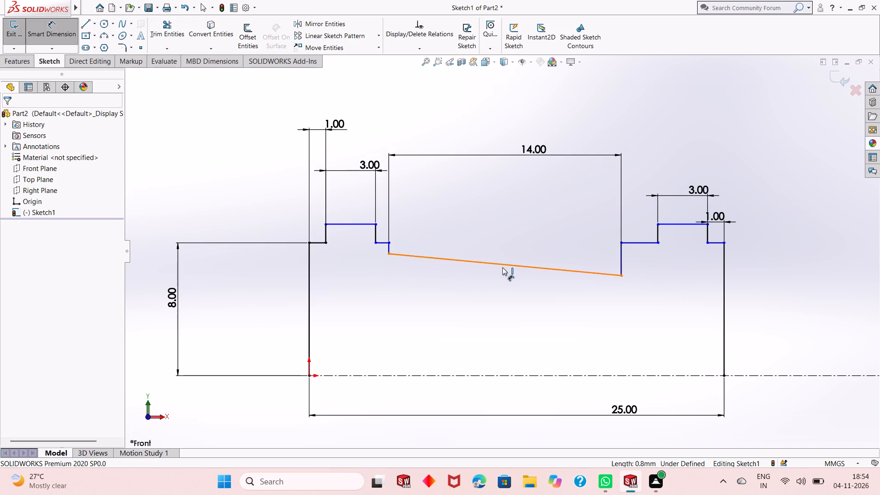
pyautogui.scroll(-1, 448, 256)
pyautogui.scroll(1, 448, 256)
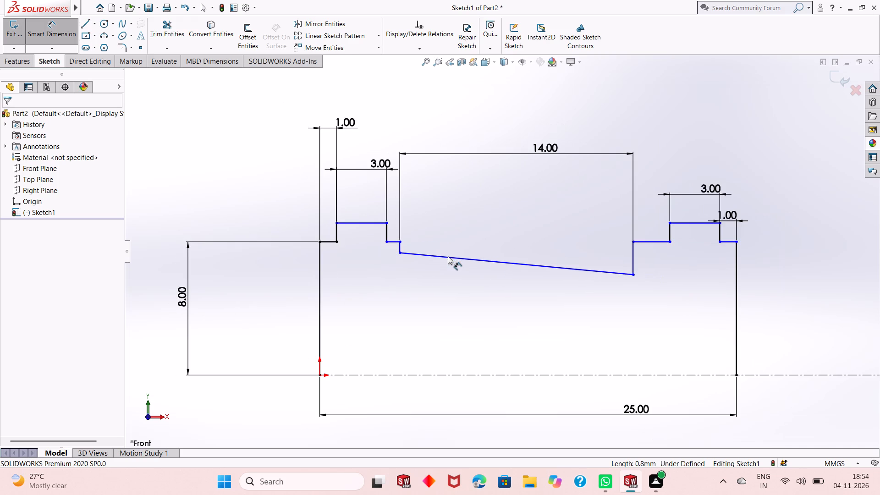
pyautogui.click(391, 244)
pyautogui.click(390, 270)
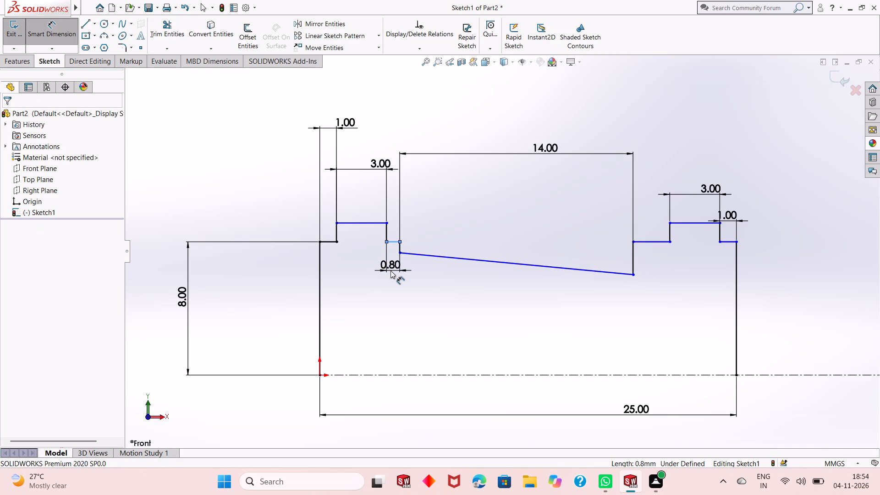
pyautogui.press('1')
pyautogui.press('Return')
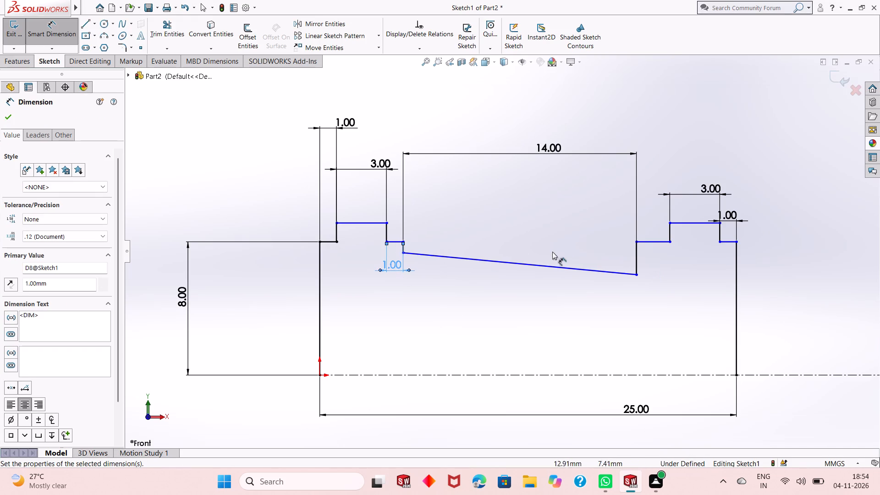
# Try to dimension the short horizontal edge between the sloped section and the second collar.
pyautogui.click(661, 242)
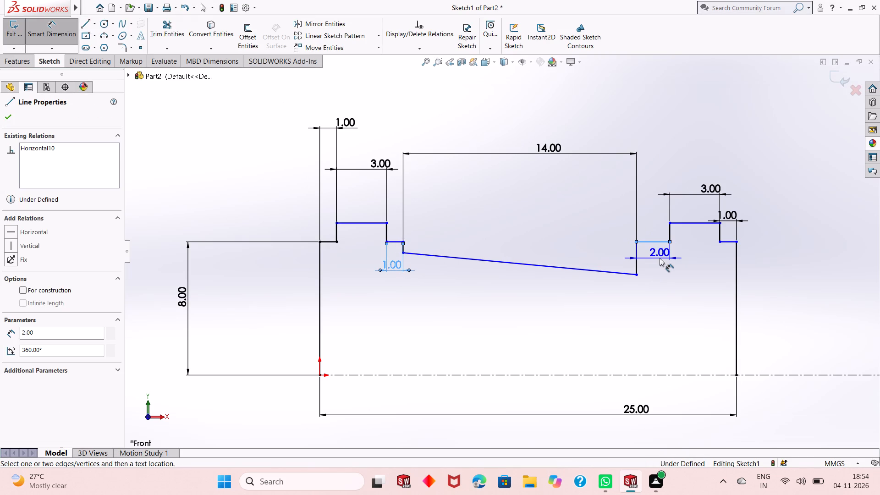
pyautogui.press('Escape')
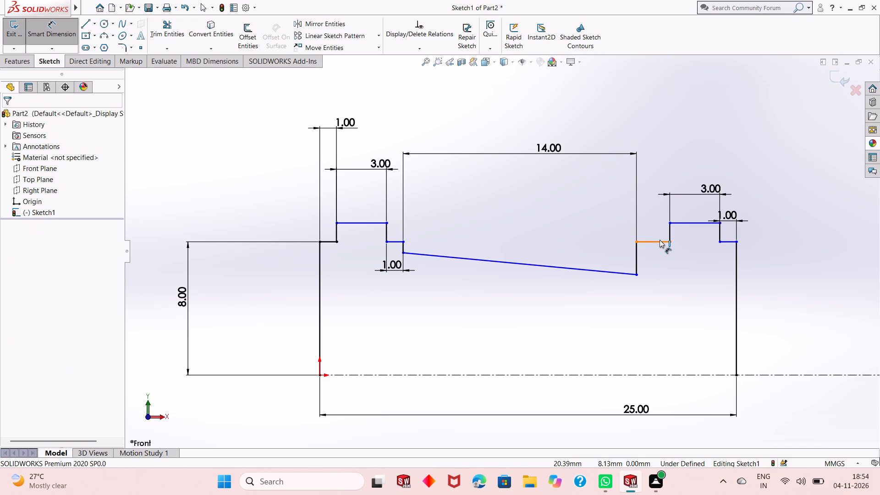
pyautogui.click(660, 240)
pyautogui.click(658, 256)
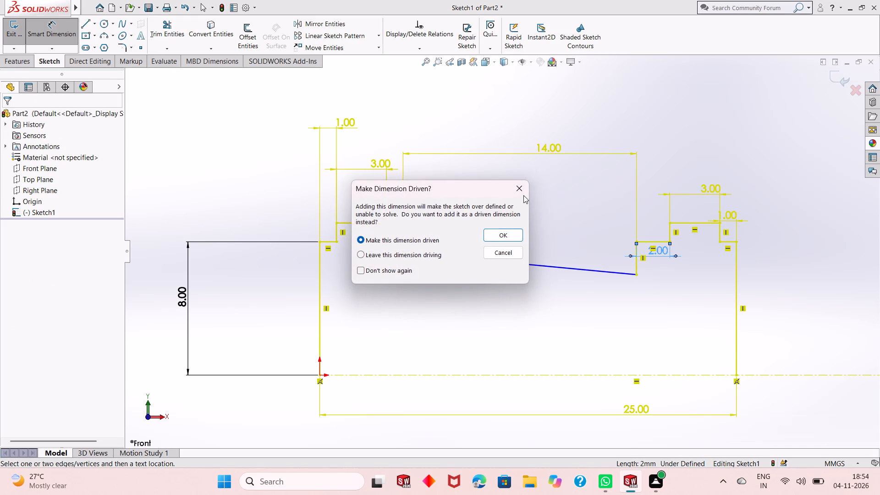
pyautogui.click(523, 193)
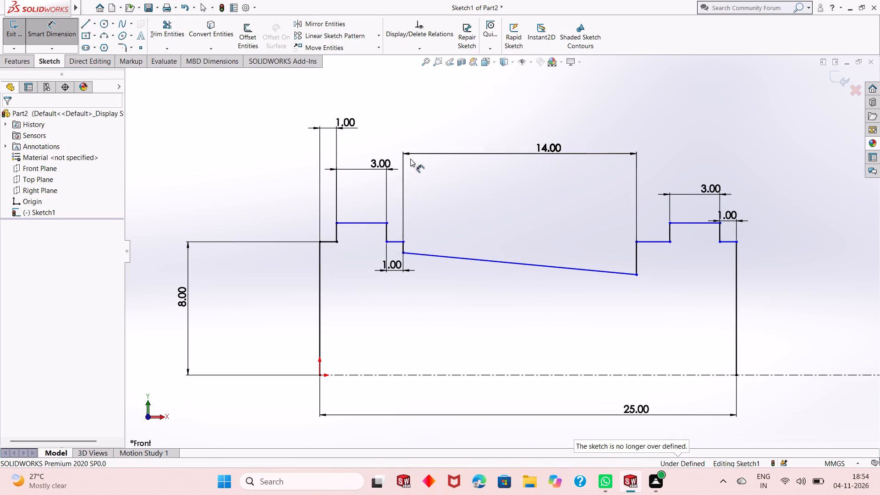
# Set the top-edge widths of both raised collars to 3.5 mm.
pyautogui.doubleClick(381, 169)
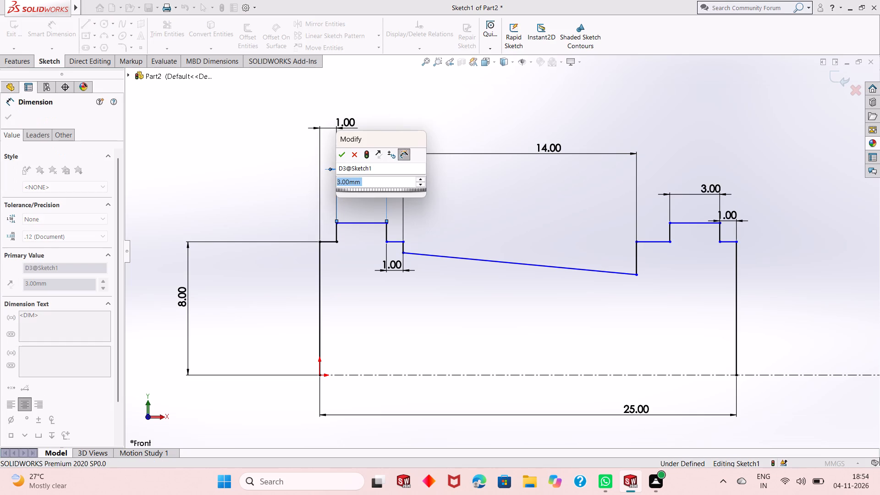
pyautogui.write('3.5')
pyautogui.press('Return')
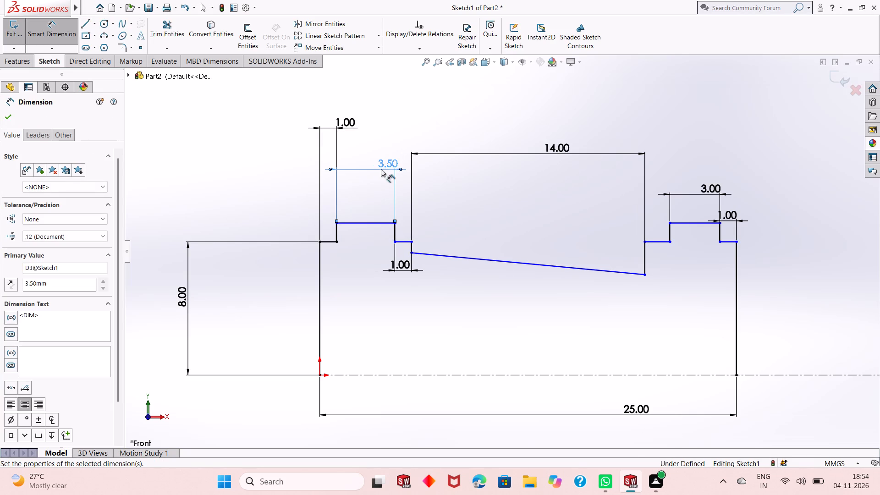
pyautogui.doubleClick(701, 187)
pyautogui.write('3.5')
pyautogui.press('Return')
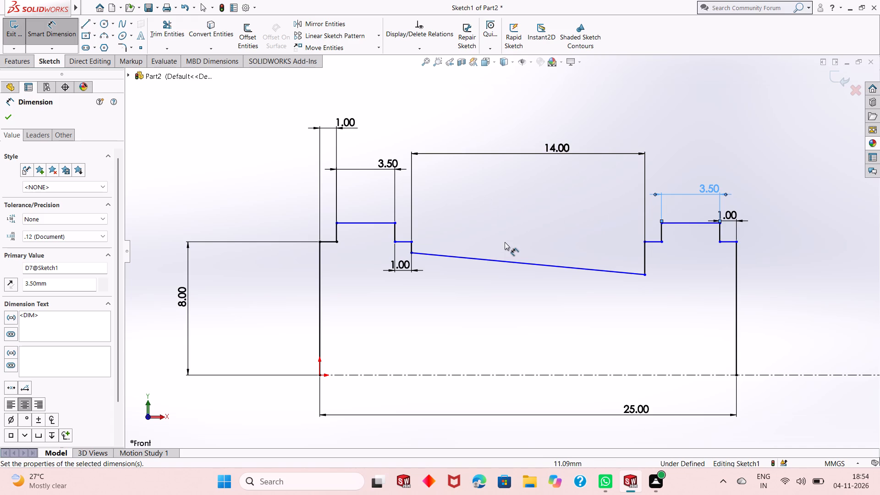
# Dimension the short vertical step down to the start of the sloped section at 0.5 mm.
pyautogui.click(414, 247)
pyautogui.click(434, 246)
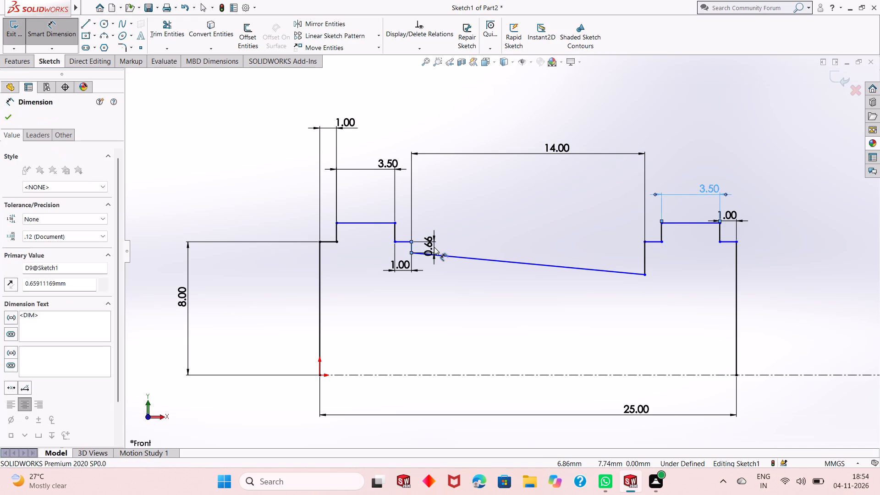
pyautogui.write('.5')
pyautogui.press('Return')
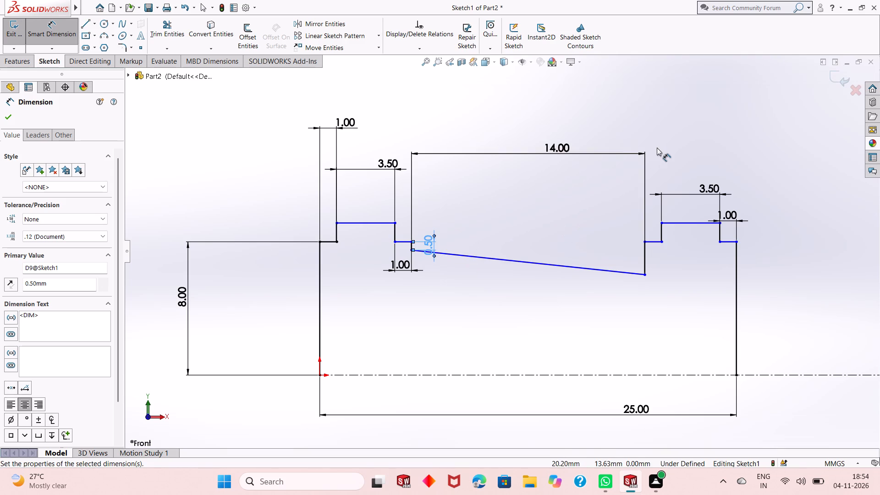
# Dimension the outer vertical side of the first collar, nearest the origin, at 1 mm.
pyautogui.click(335, 230)
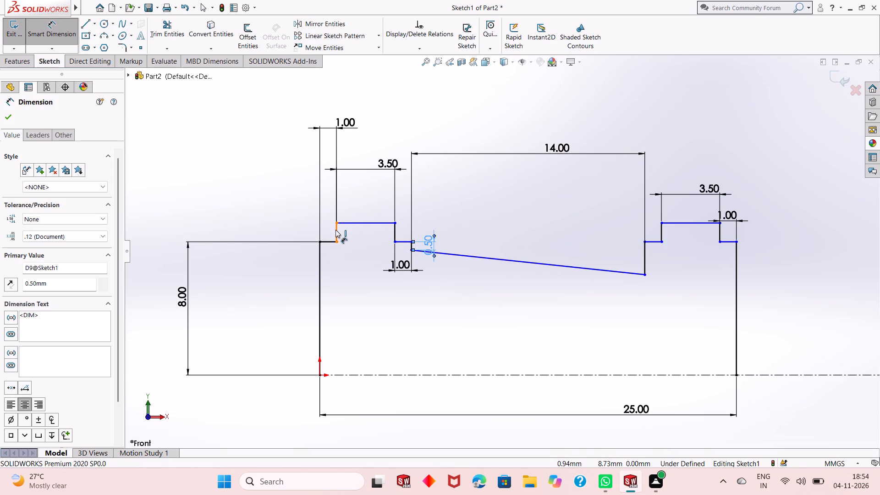
pyautogui.click(296, 227)
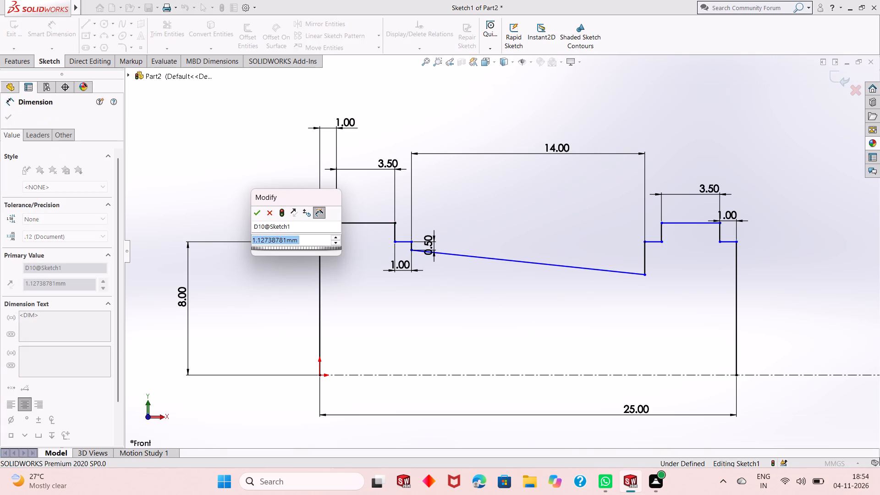
pyautogui.press('1')
pyautogui.press('Return')
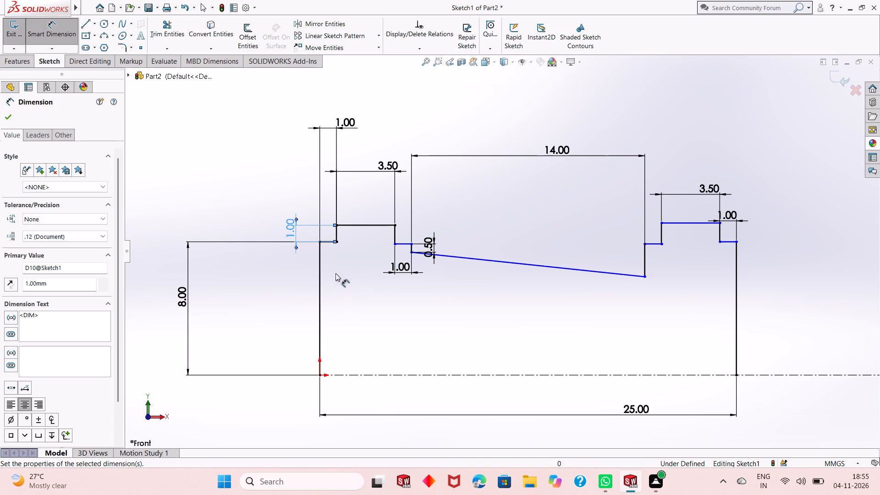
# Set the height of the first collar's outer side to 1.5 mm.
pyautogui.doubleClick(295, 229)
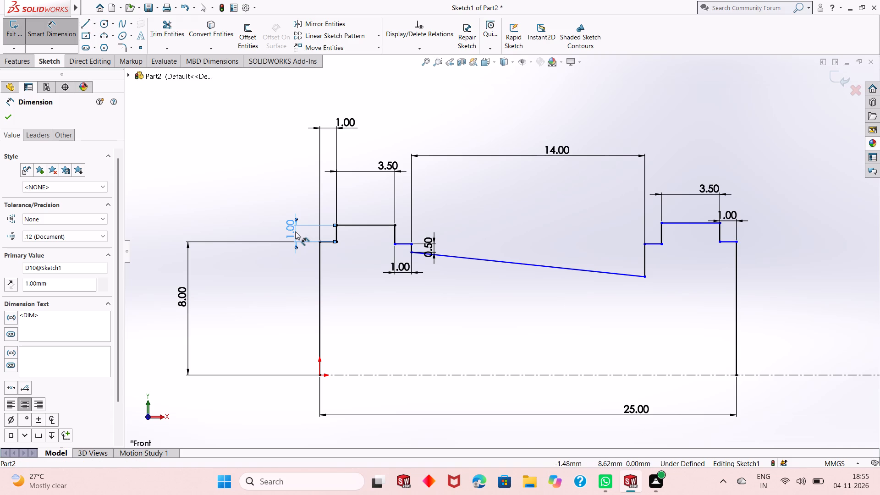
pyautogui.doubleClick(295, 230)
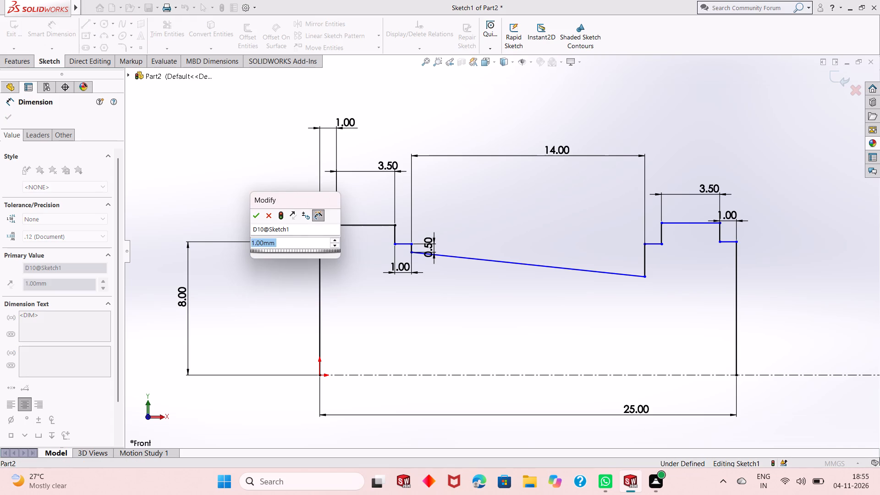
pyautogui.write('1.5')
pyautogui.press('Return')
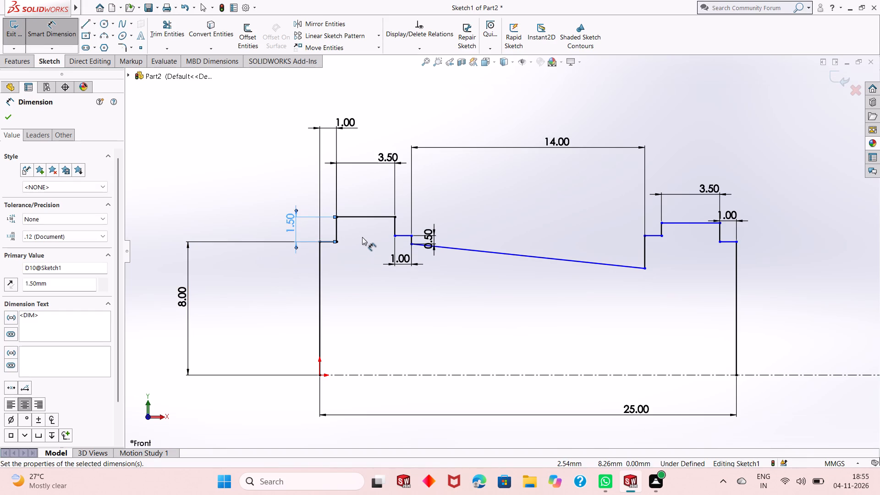
# Set the height of the first collar's outer side to 1 mm.
pyautogui.scroll(-1, 362, 237)
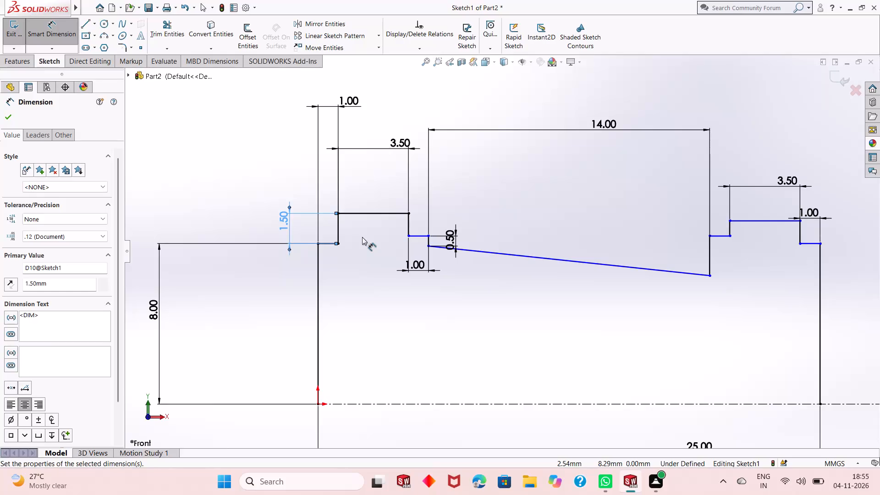
pyautogui.doubleClick(286, 220)
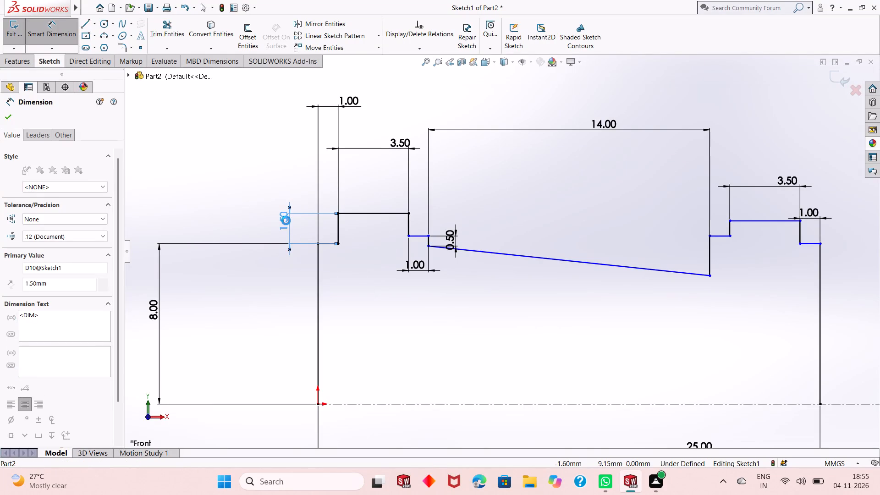
pyautogui.press('1')
pyautogui.press('Return')
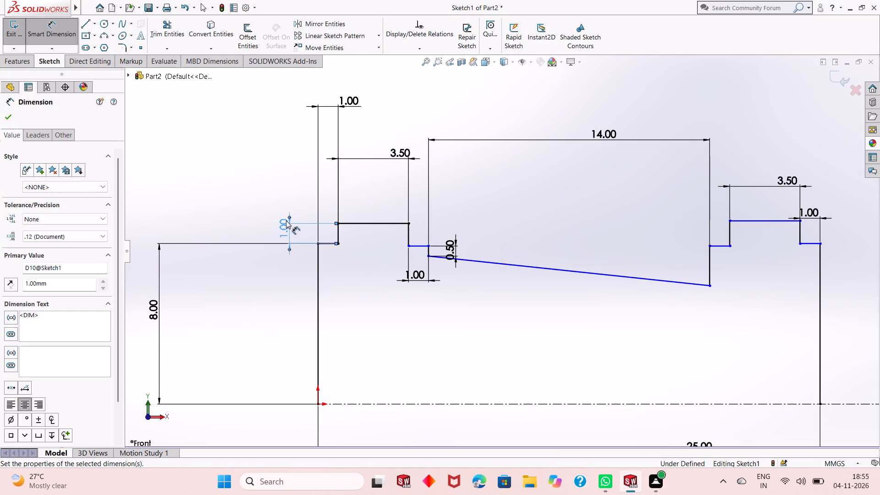
# Set the height of the profile's vertical end edge at the origin to 8.5 mm.
pyautogui.doubleClick(155, 313)
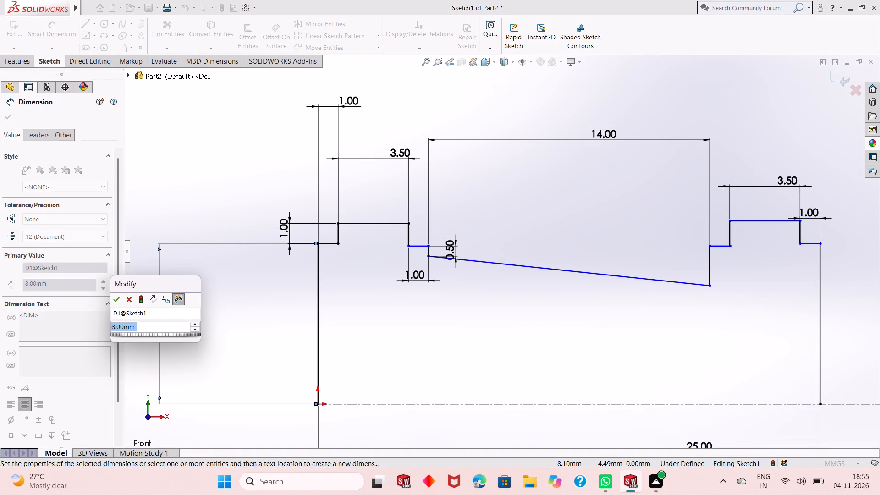
pyautogui.write('8.5')
pyautogui.press('Return')
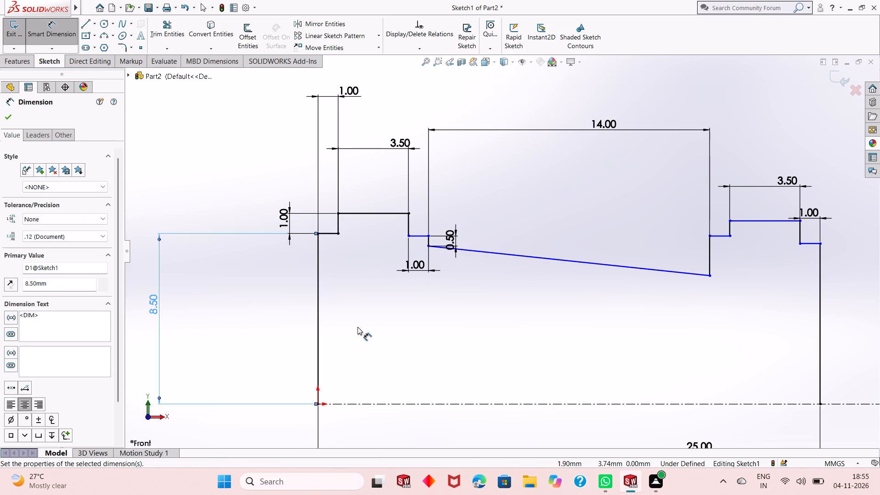
# Dimension the inner vertical side of the first collar, facing the sloped section, at 1 mm.
pyautogui.scroll(4, 387, 334)
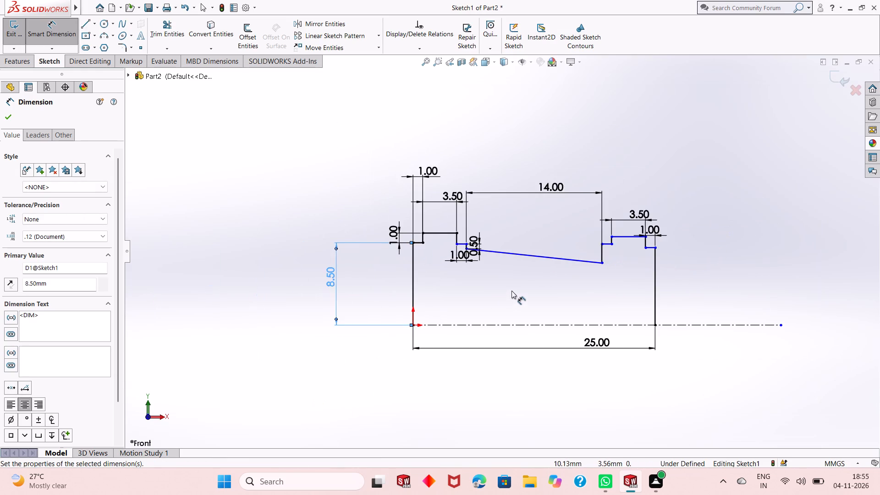
pyautogui.scroll(-2, 511, 291)
pyautogui.scroll(-3, 518, 230)
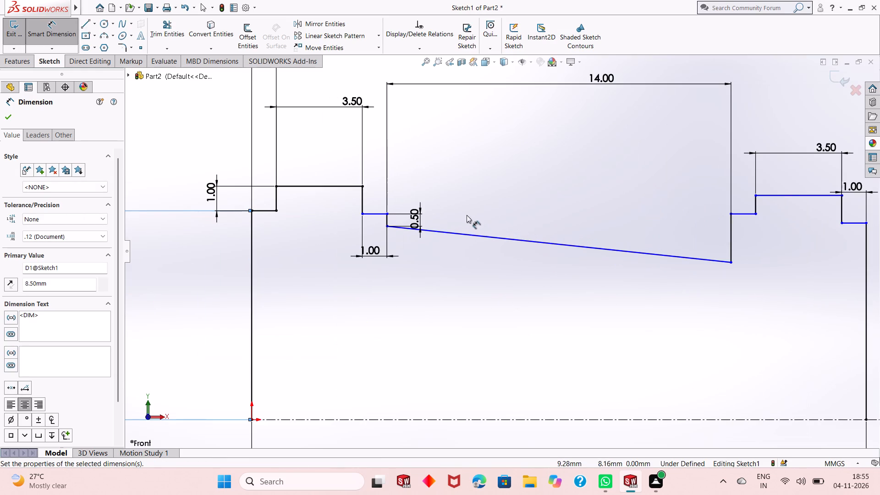
pyautogui.scroll(-2, 450, 215)
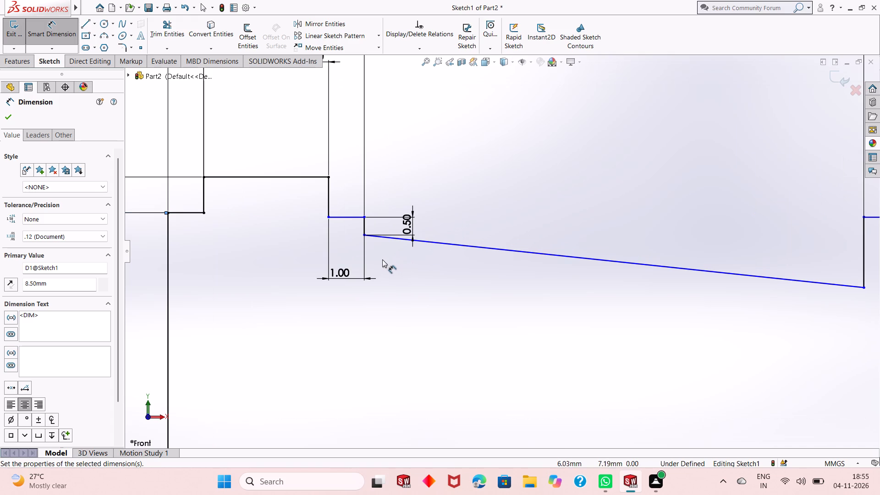
pyautogui.scroll(3, 381, 260)
pyautogui.scroll(1, 480, 248)
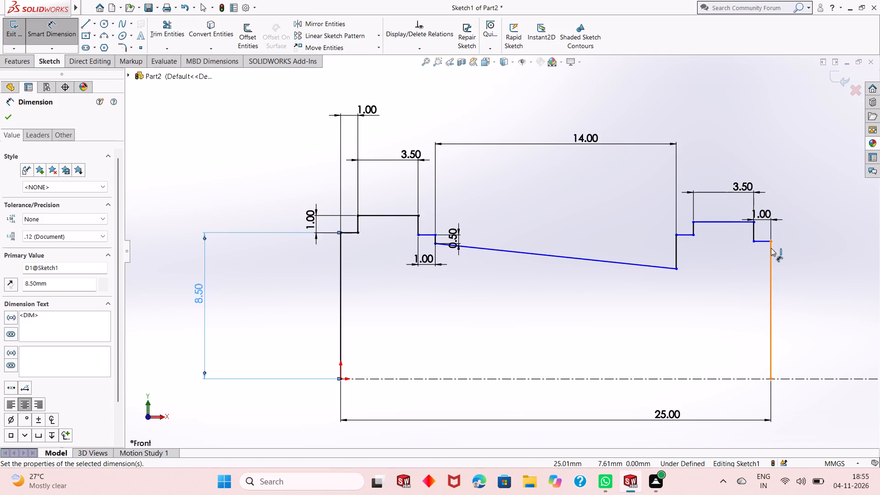
pyautogui.scroll(-1, 765, 250)
pyautogui.scroll(-1, 569, 253)
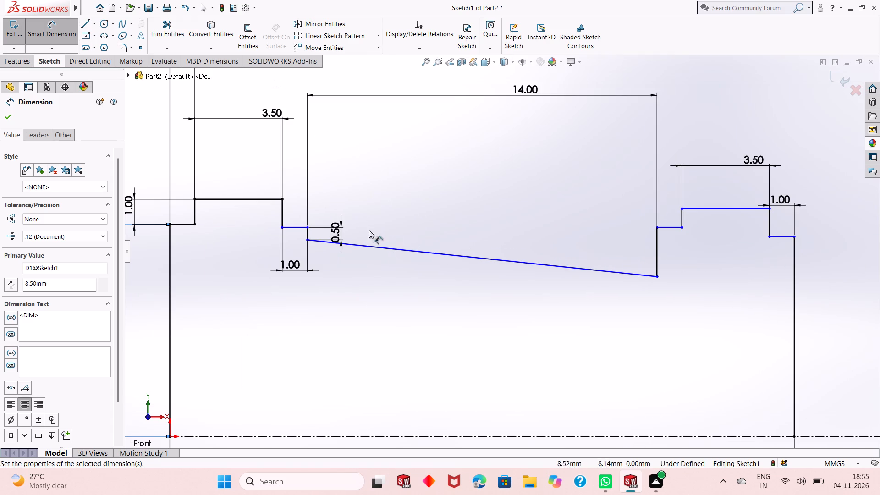
pyautogui.scroll(1, 406, 237)
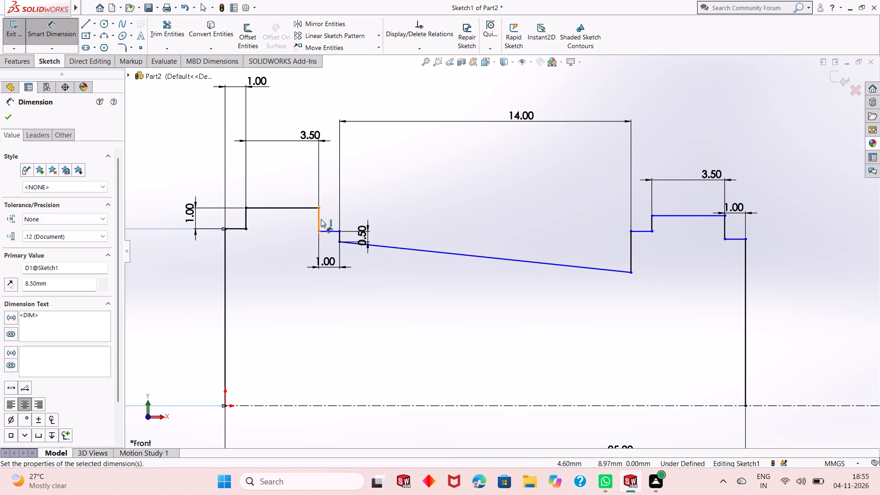
pyautogui.click(321, 220)
pyautogui.click(302, 227)
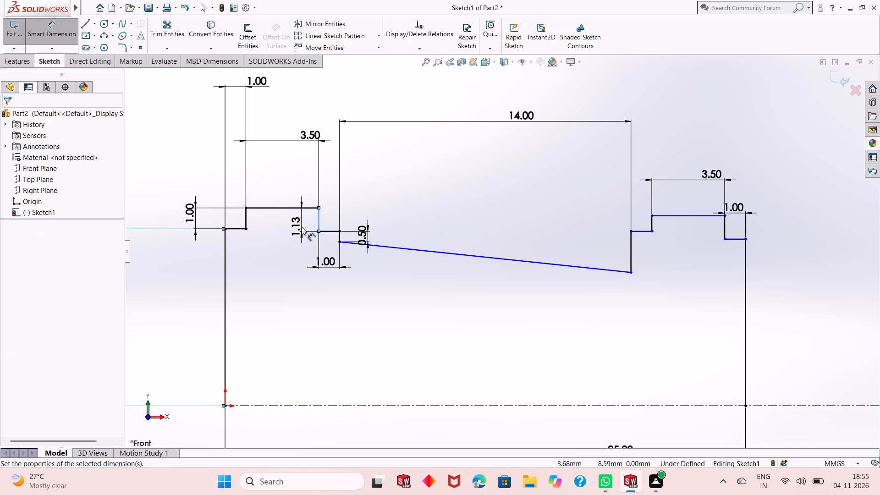
pyautogui.press('1')
pyautogui.press('Return')
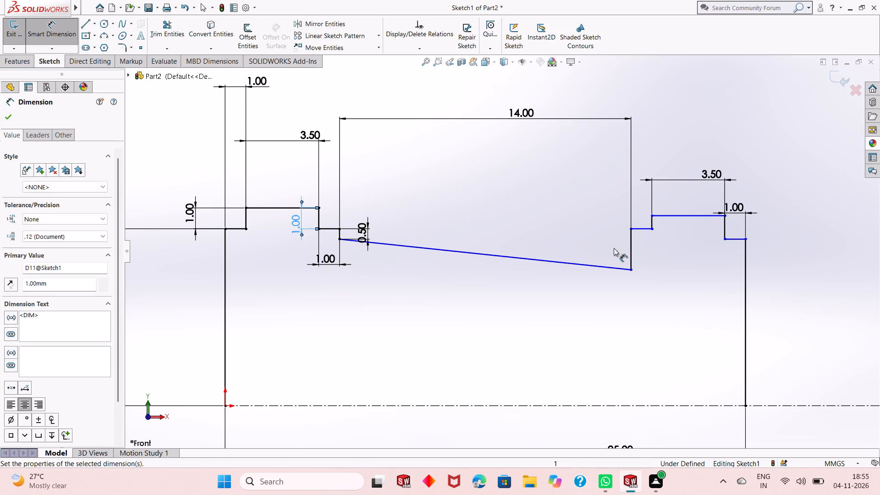
# Dimension the outer vertical side of the second collar, at the far end of the profile, at 1 mm.
pyautogui.click(725, 231)
pyautogui.click(766, 224)
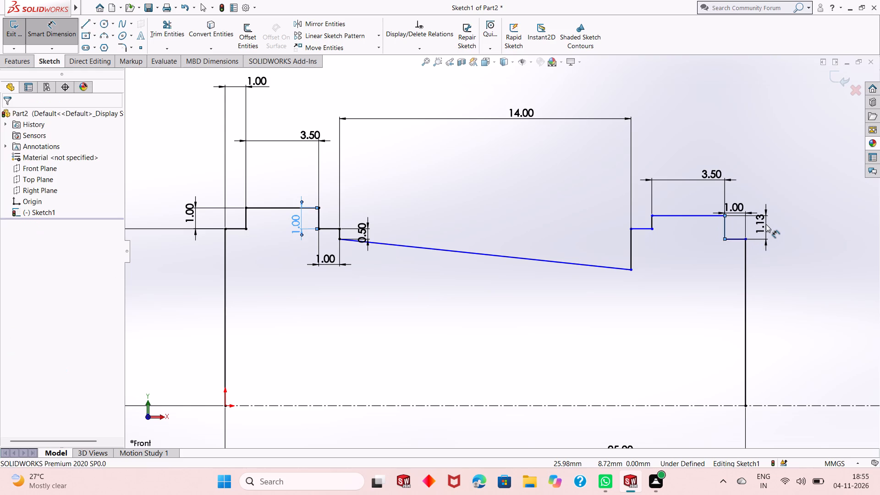
pyautogui.press('1')
pyautogui.press('Return')
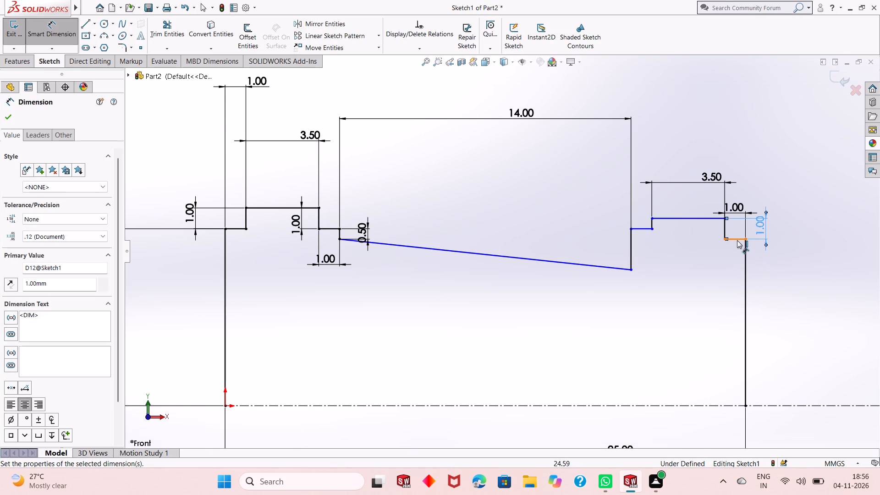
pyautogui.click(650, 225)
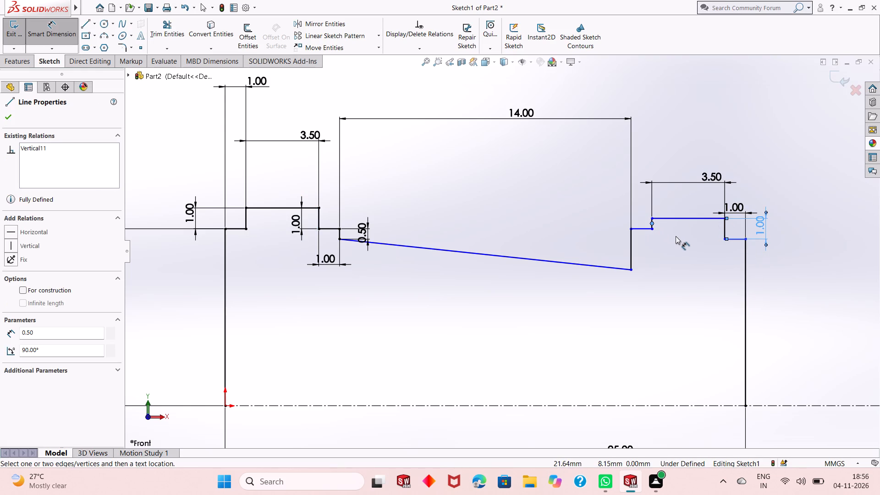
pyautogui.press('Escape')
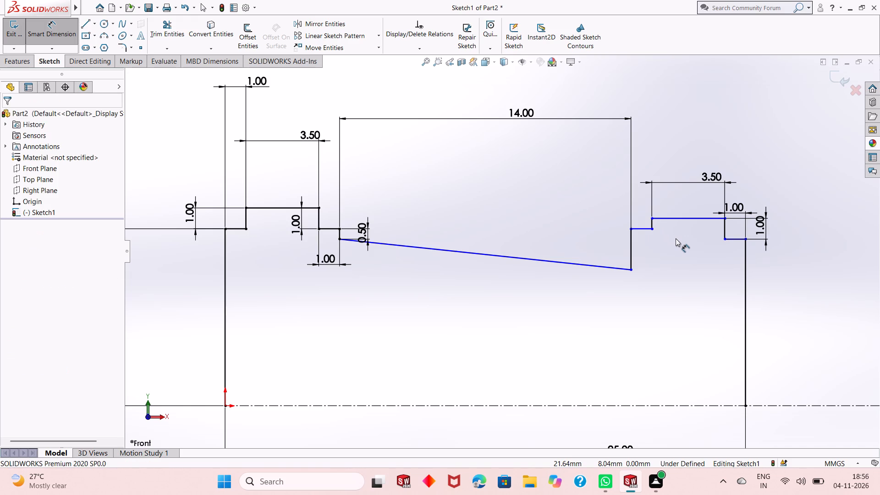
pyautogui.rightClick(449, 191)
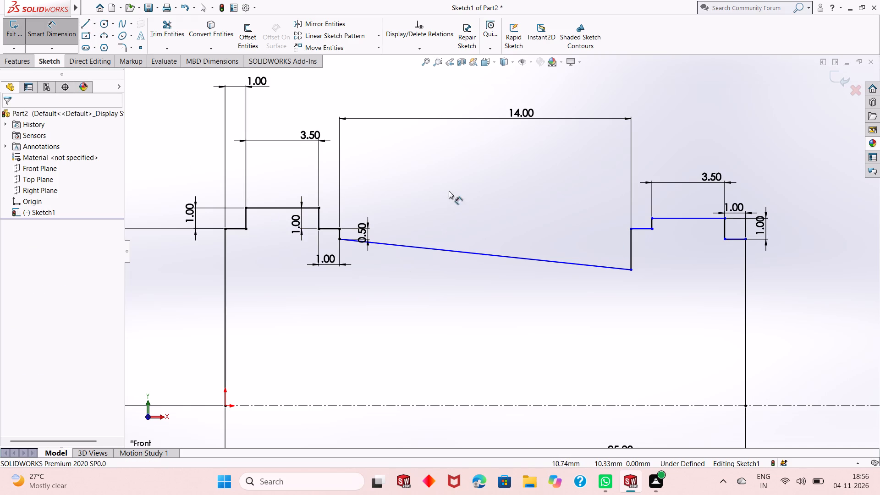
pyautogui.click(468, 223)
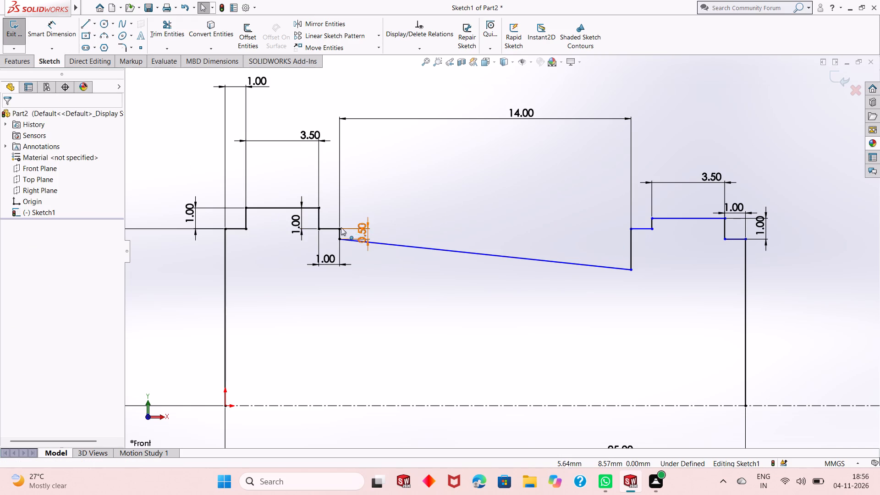
# Add a horizontal relation between the two upper corner points at either end of the 14 mm tapered section.
pyautogui.click(341, 228)
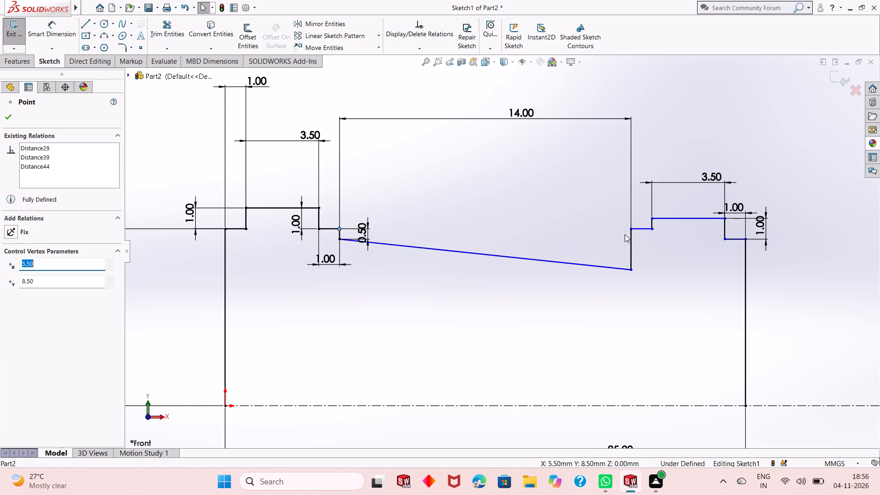
pyautogui.keyDown('ctrl'); pyautogui.click(631, 228); pyautogui.keyUp('ctrl')
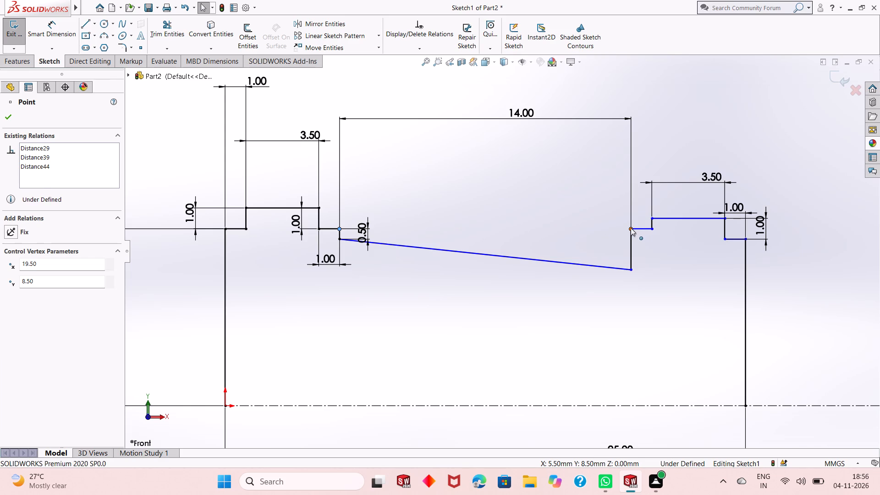
pyautogui.click(662, 188)
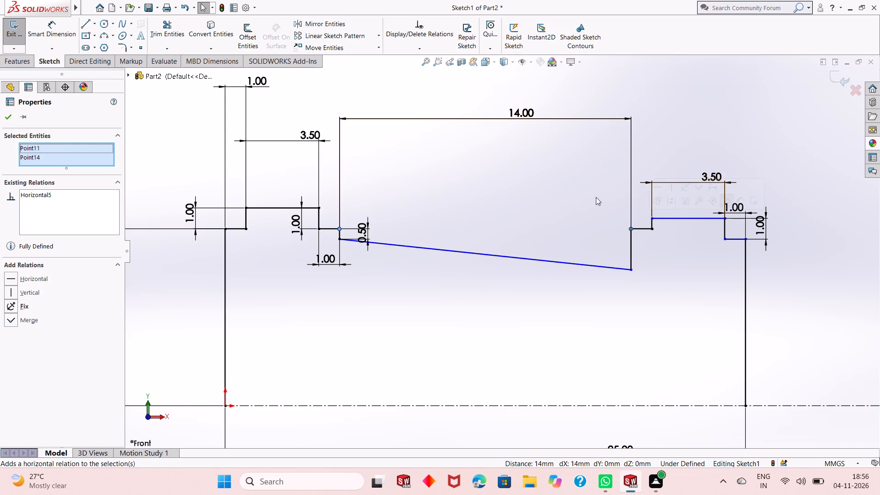
pyautogui.press('`')
pyautogui.press('Escape')
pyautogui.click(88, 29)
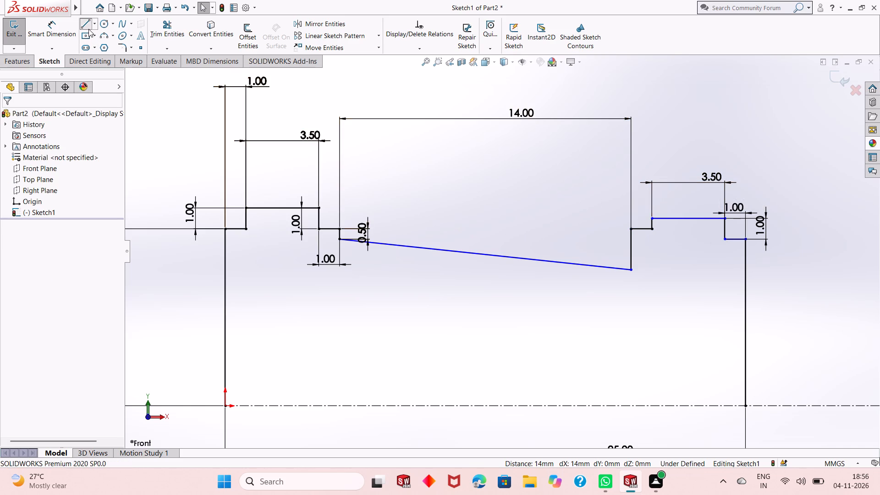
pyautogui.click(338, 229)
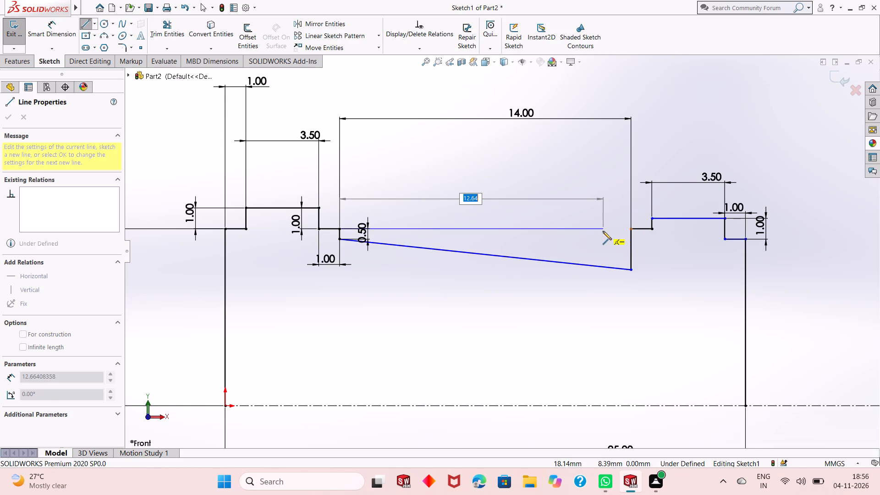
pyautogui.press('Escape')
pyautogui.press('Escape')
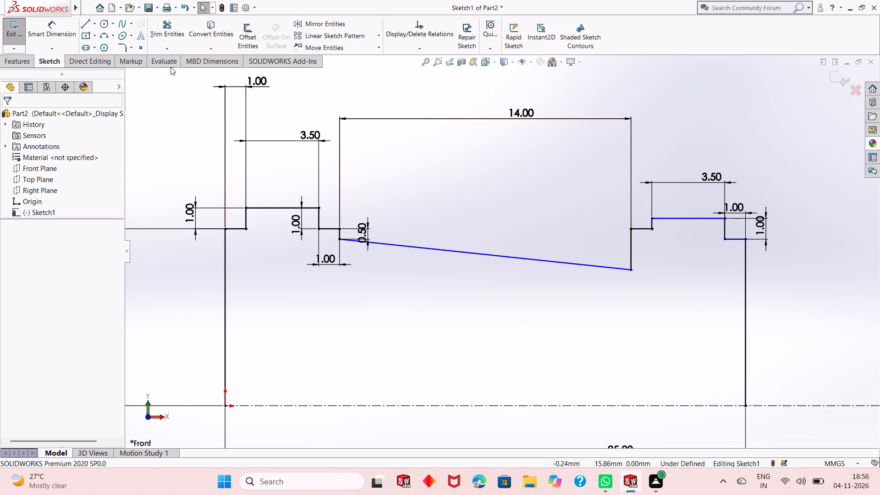
# Dimension the inner vertical side of the second collar, facing the tapered section, at 1 mm.
pyautogui.click(65, 34)
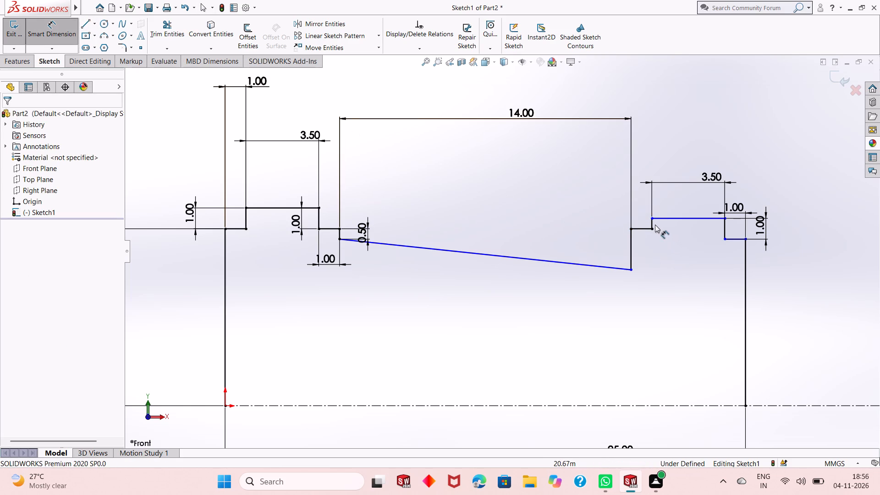
pyautogui.click(652, 224)
pyautogui.click(678, 231)
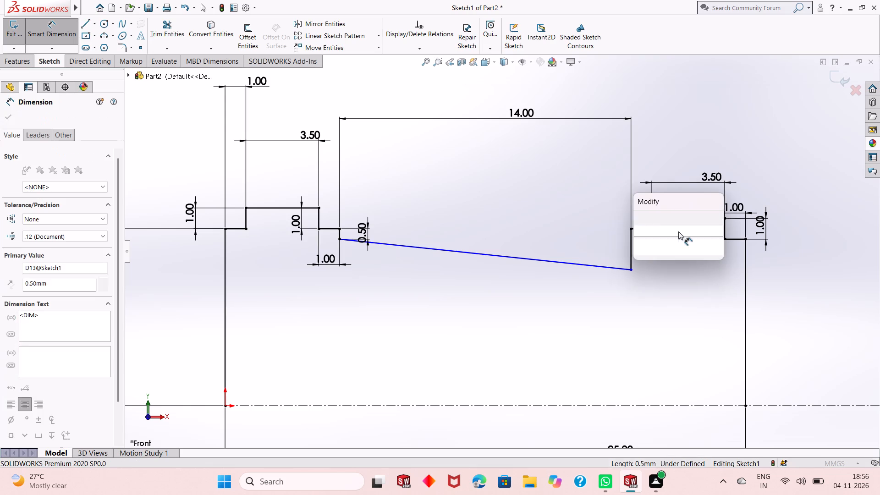
pyautogui.press('1')
pyautogui.press('Return')
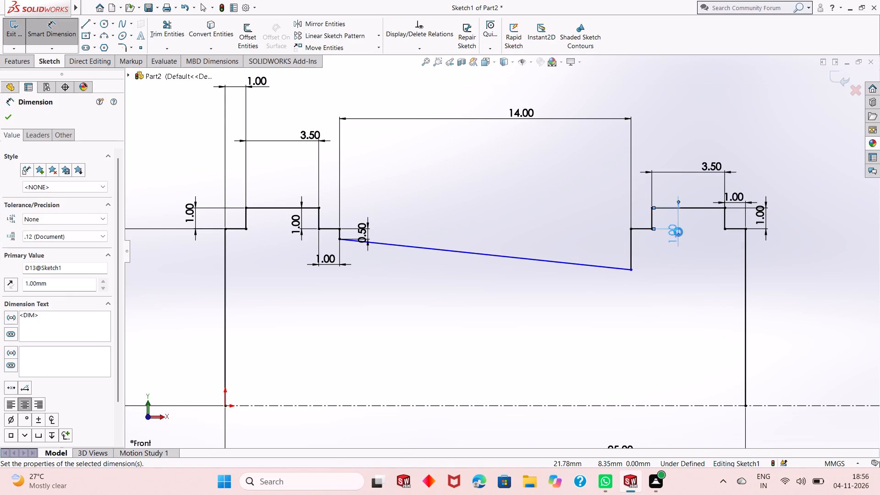
pyautogui.press('Escape')
# Add an equal relation between the profile's two vertical end edges, at the origin and at the far end.
pyautogui.scroll(1, 638, 253)
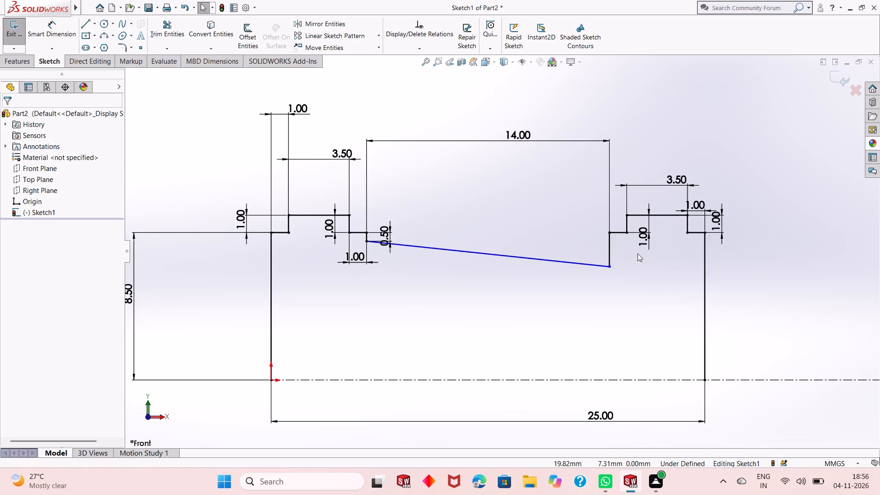
pyautogui.scroll(1, 524, 266)
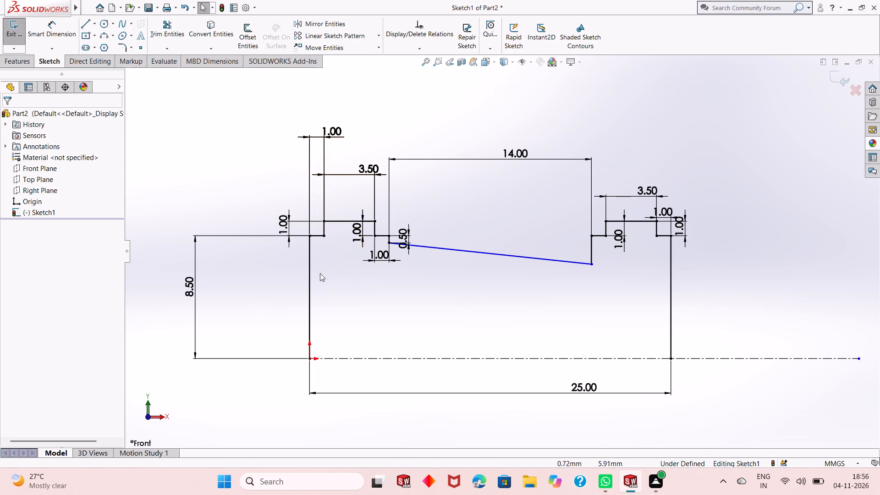
pyautogui.click(309, 288)
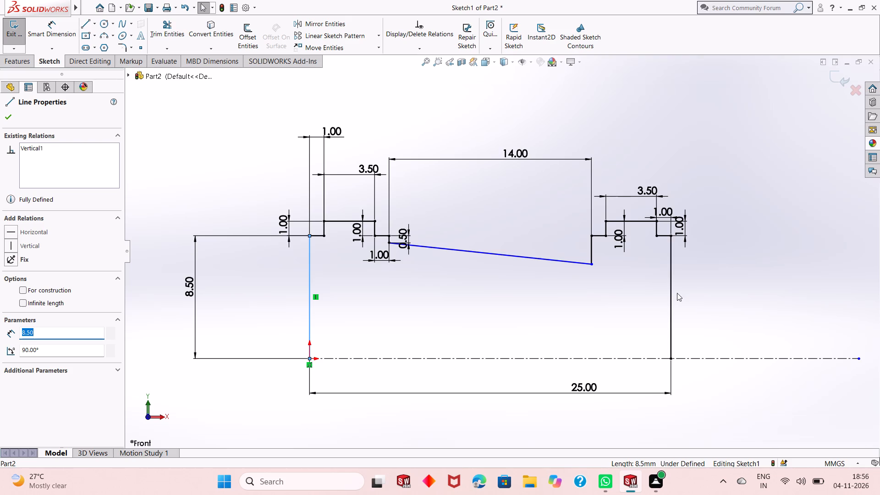
pyautogui.keyDown('ctrl'); pyautogui.click(673, 289); pyautogui.keyUp('ctrl')
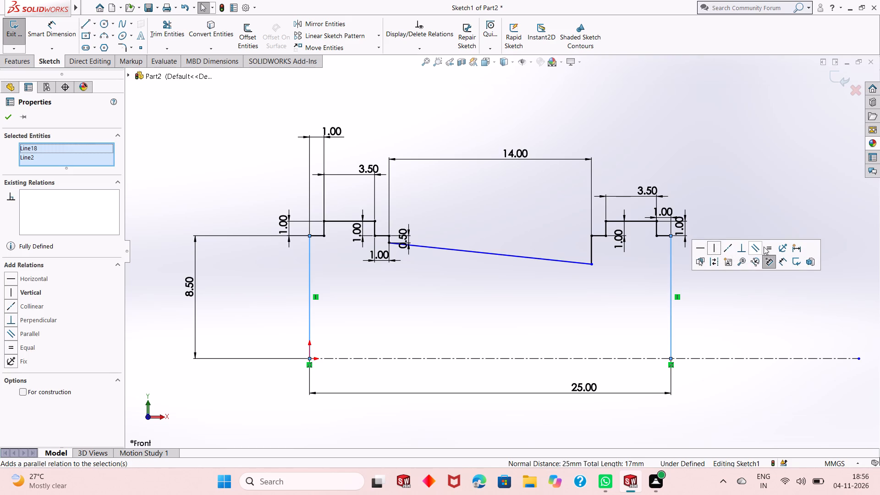
pyautogui.click(766, 249)
pyautogui.press('Escape')
pyautogui.press('Escape')
pyautogui.press('Escape')
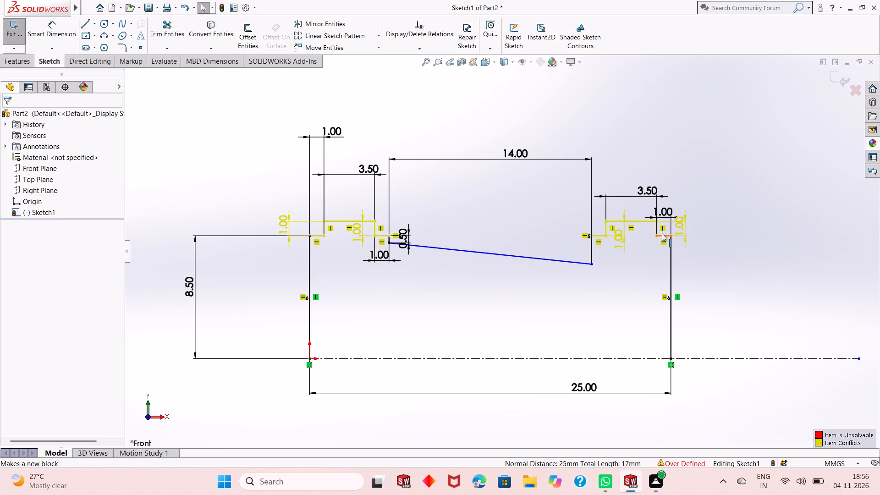
# Delete the 1 mm height dimension on the outer vertical side of the second collar.
pyautogui.scroll(-1, 663, 231)
pyautogui.press('Escape')
pyautogui.press('Escape')
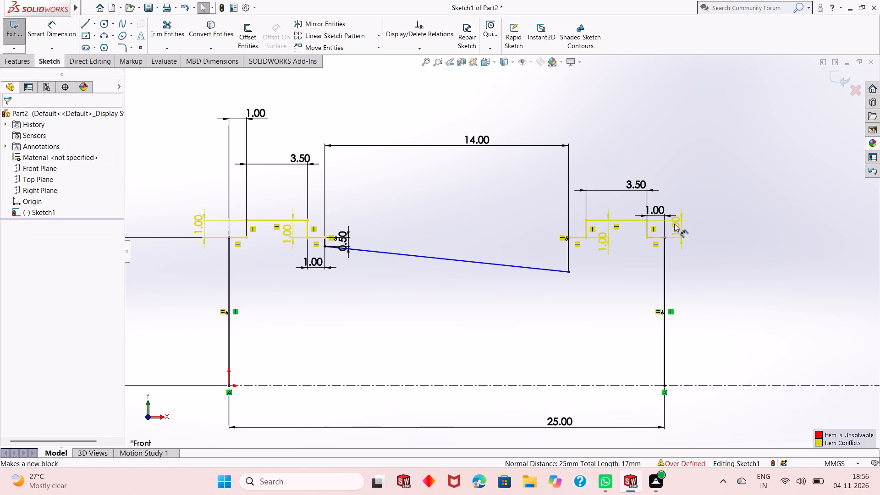
pyautogui.rightClick(674, 224)
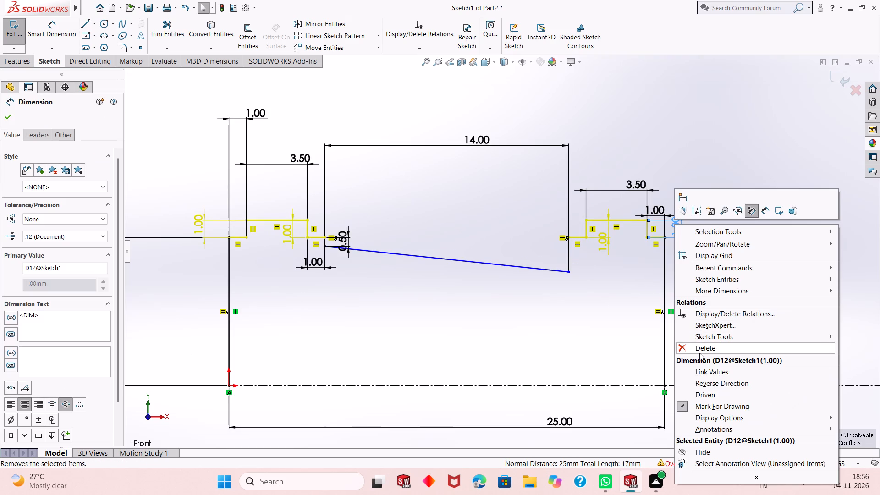
pyautogui.click(699, 353)
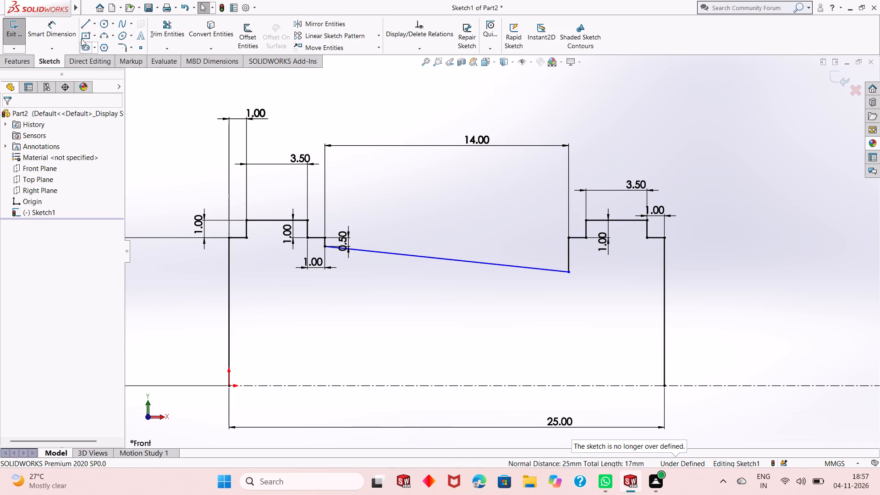
# Dimension the vertical edge at the deep end of the sloped line, beside the second collar, at 2 mm.
pyautogui.click(66, 33)
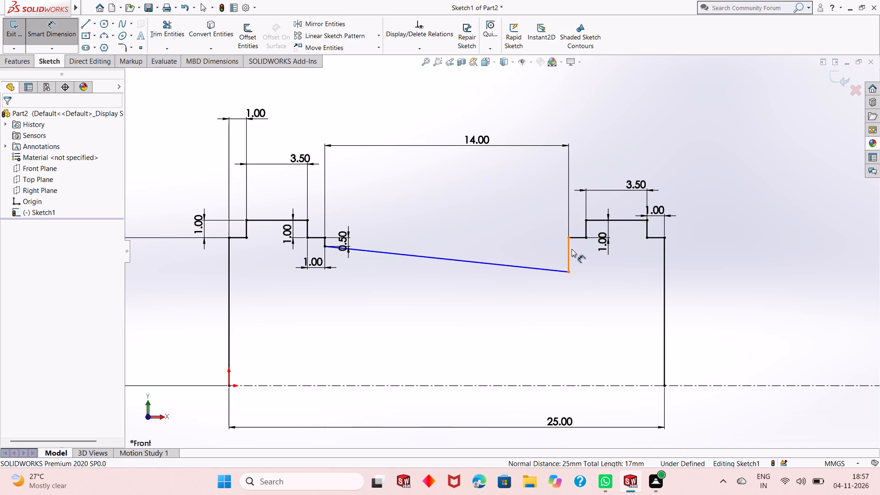
pyautogui.click(570, 255)
pyautogui.click(582, 256)
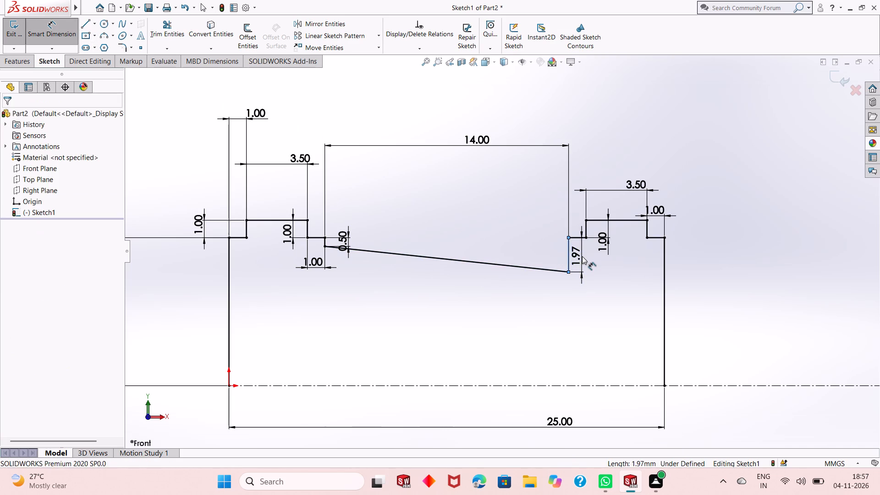
pyautogui.press('2')
pyautogui.press('Return')
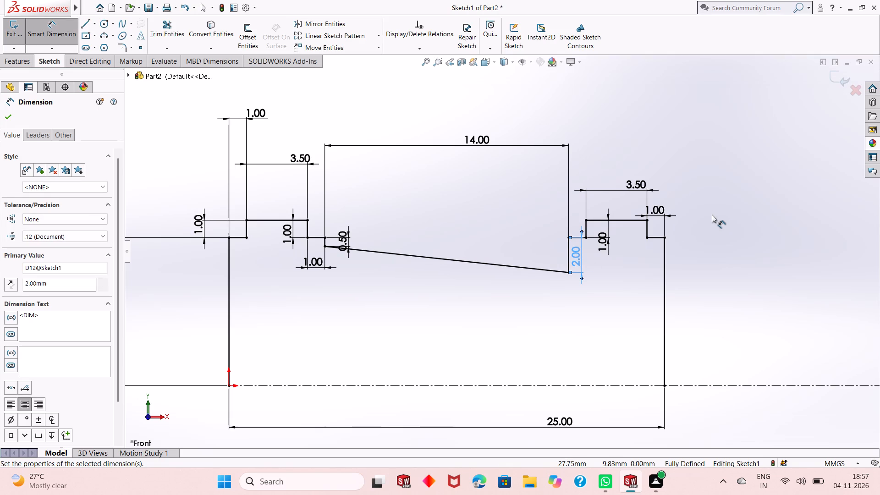
pyautogui.rightClick(712, 214)
pyautogui.click(725, 246)
# Revolve the profile 360 degrees about the horizontal centerline as a solid boss, letting the open sketch be closed automatically.
pyautogui.scroll(2, 477, 327)
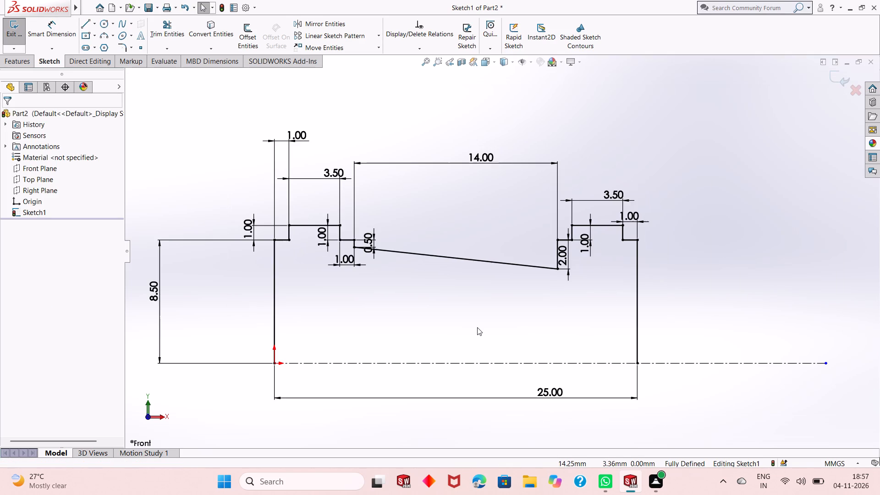
pyautogui.scroll(1, 477, 327)
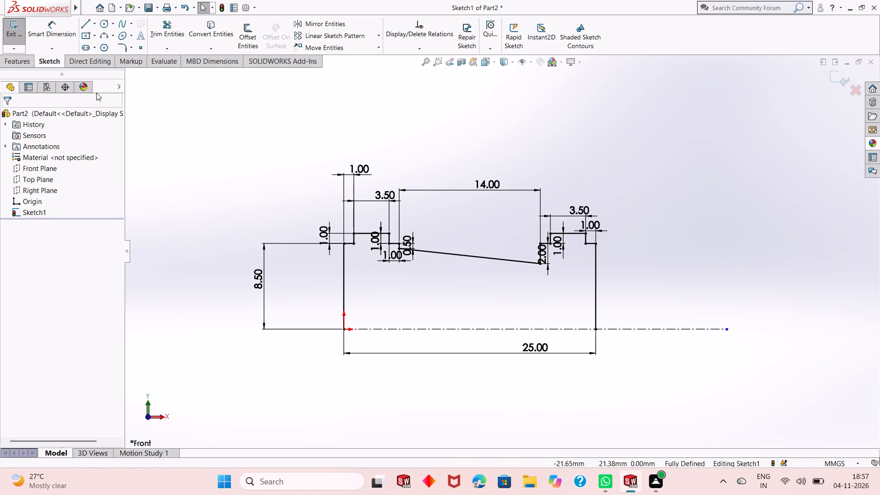
pyautogui.scroll(-2, 433, 315)
pyautogui.scroll(-3, 397, 201)
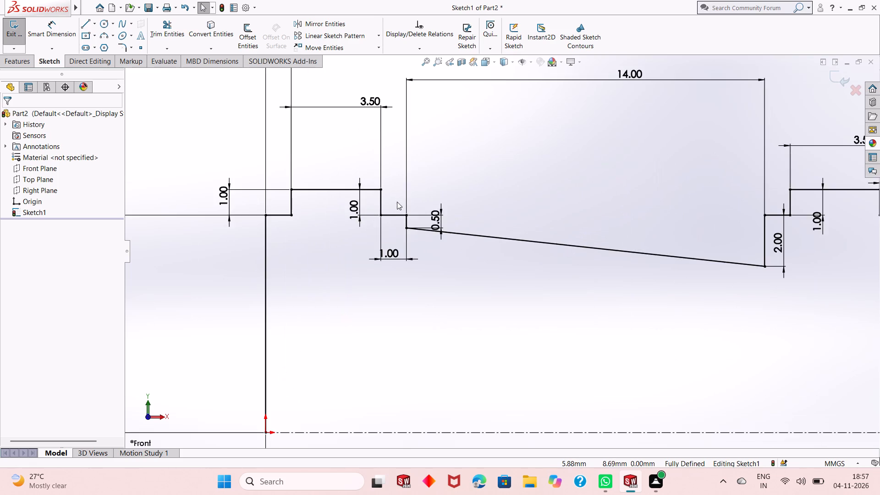
pyautogui.scroll(4, 368, 234)
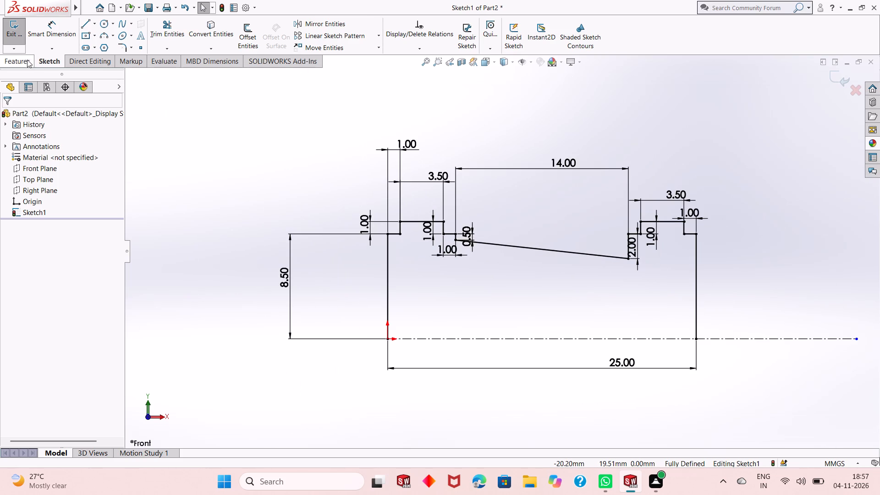
pyautogui.click(26, 60)
pyautogui.click(50, 41)
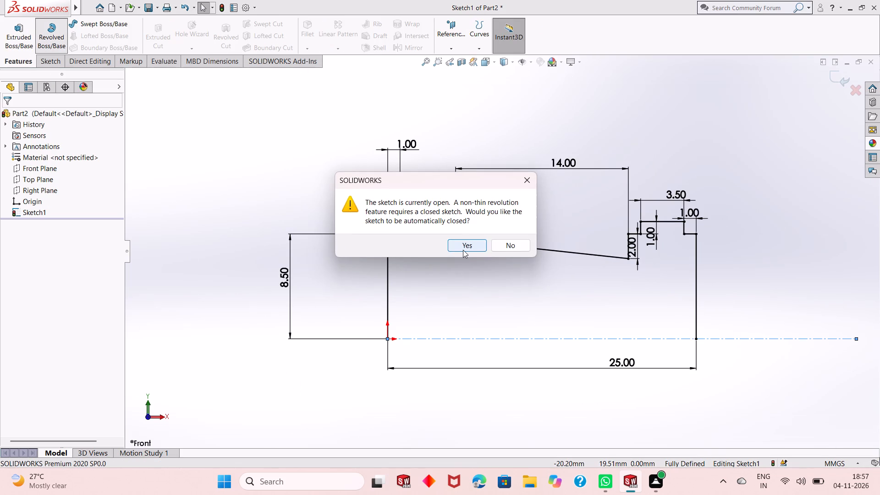
pyautogui.click(464, 250)
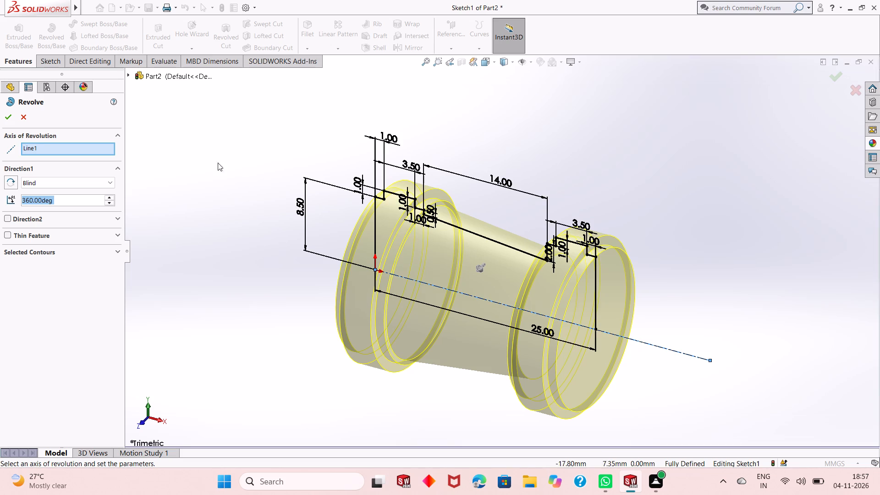
pyautogui.click(8, 119)
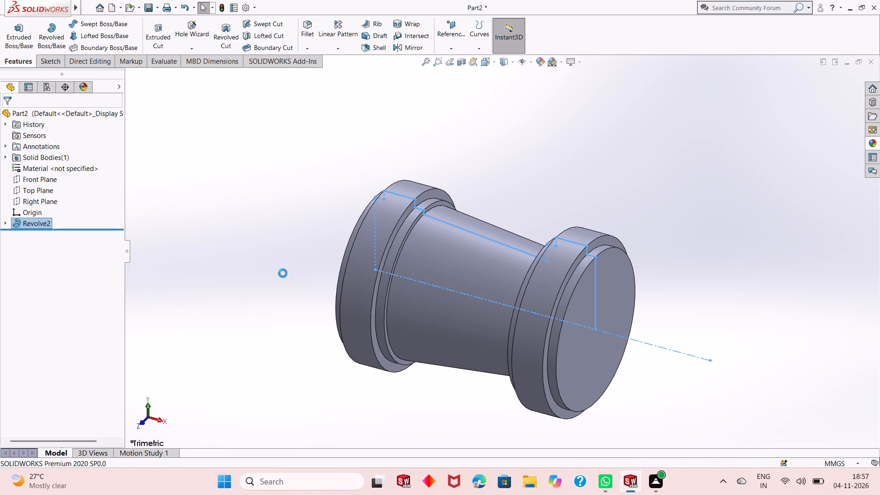
pyautogui.click(280, 273)
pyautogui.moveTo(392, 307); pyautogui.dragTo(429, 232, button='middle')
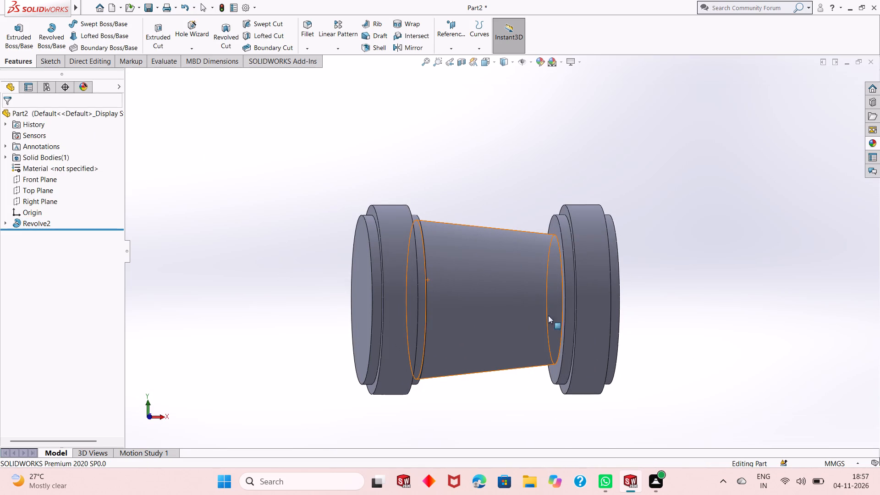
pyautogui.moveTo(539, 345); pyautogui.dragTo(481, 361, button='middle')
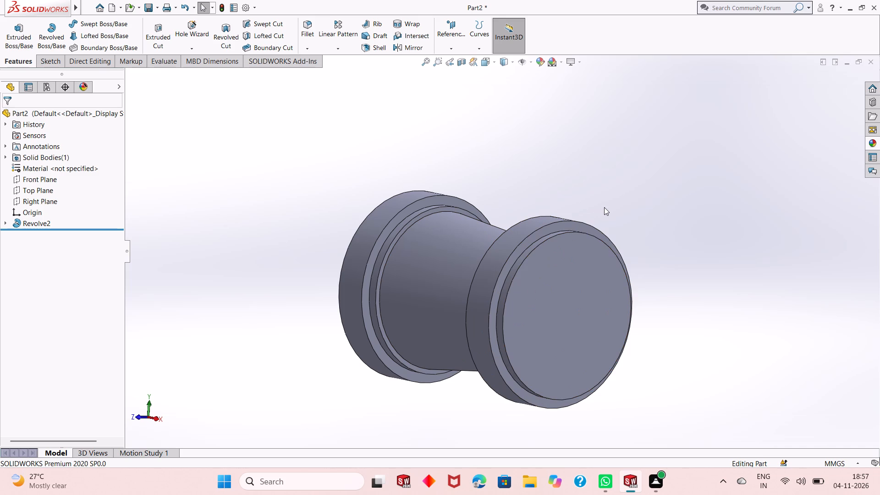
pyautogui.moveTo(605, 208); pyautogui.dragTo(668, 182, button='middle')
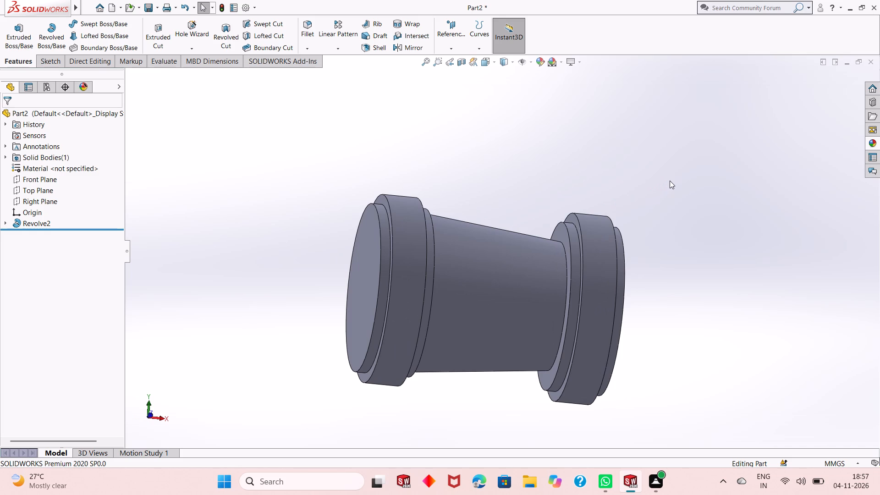
# Examine the revolved solid's two collars and tapered middle section from several angles and distances.
pyautogui.press('Escape')
pyautogui.moveTo(469, 264); pyautogui.dragTo(428, 279, button='middle')
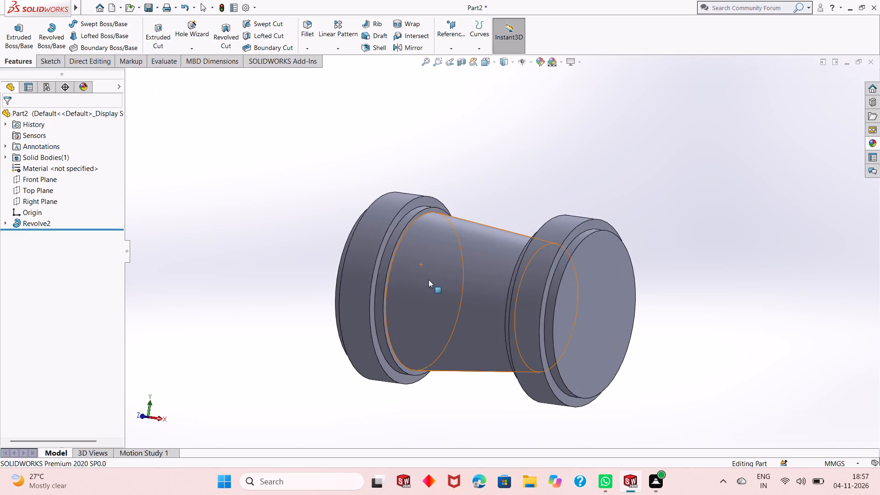
pyautogui.scroll(2, 429, 280)
pyautogui.moveTo(488, 281); pyautogui.dragTo(522, 254, button='middle')
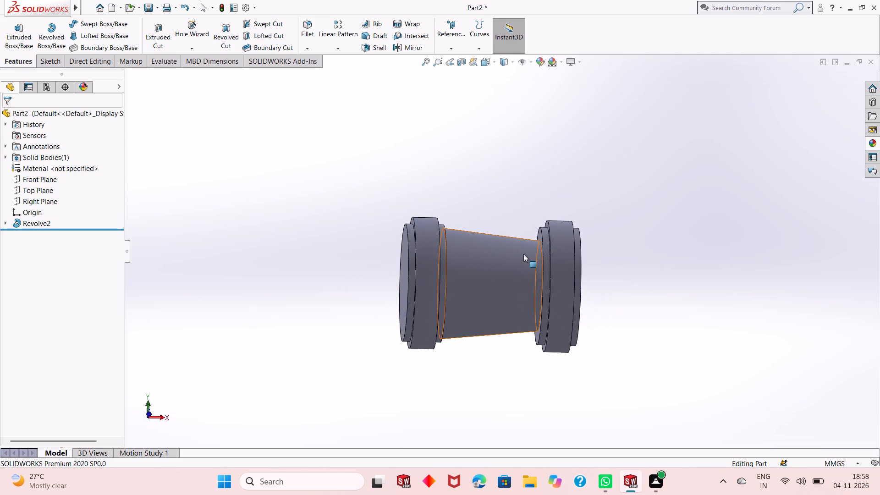
pyautogui.scroll(1, 531, 261)
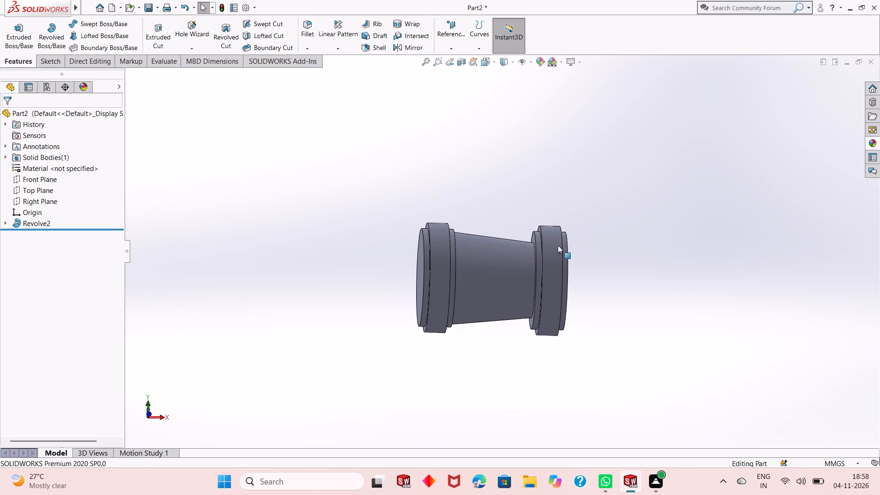
pyautogui.scroll(-4, 548, 246)
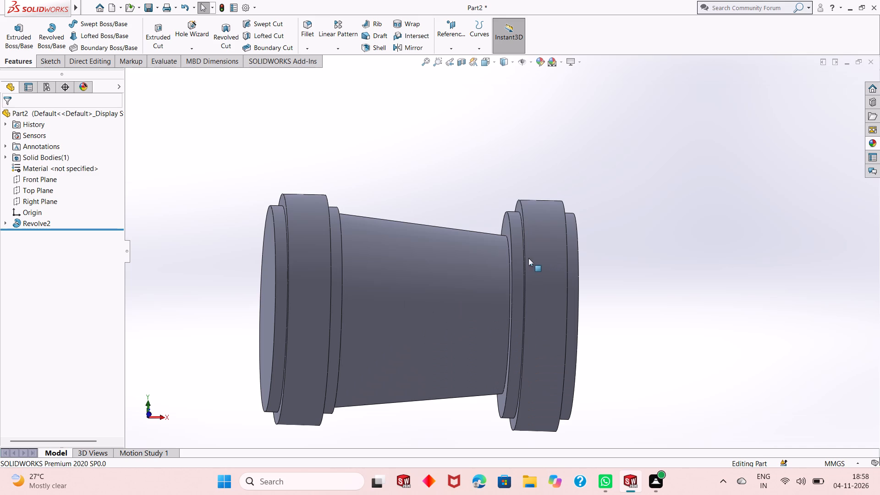
pyautogui.scroll(-2, 520, 264)
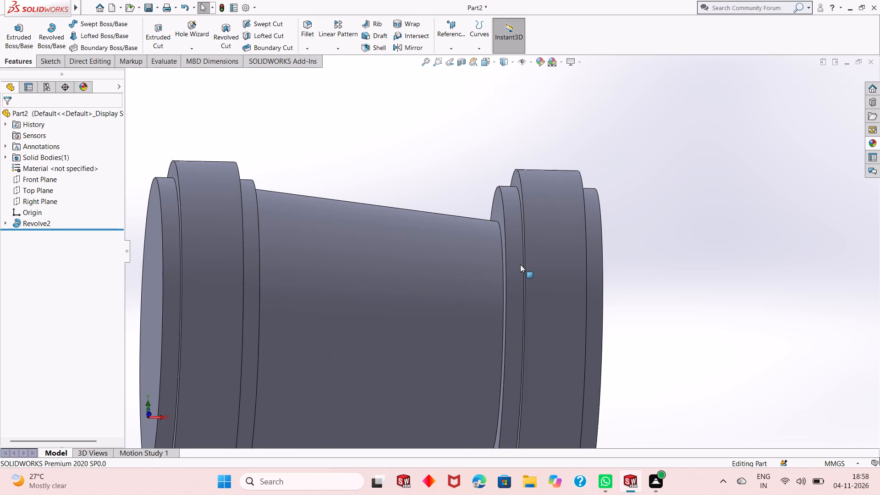
pyautogui.scroll(-1, 520, 264)
pyautogui.scroll(4, 520, 265)
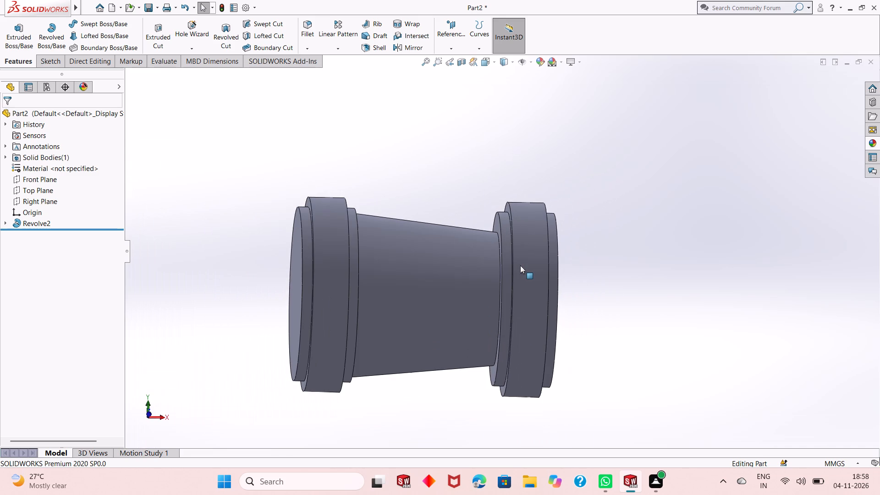
pyautogui.scroll(1, 520, 265)
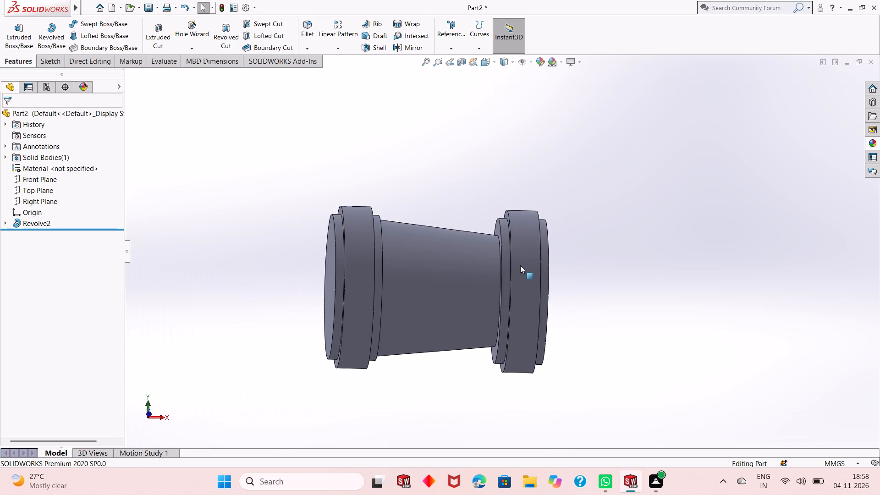
pyautogui.scroll(-1, 520, 265)
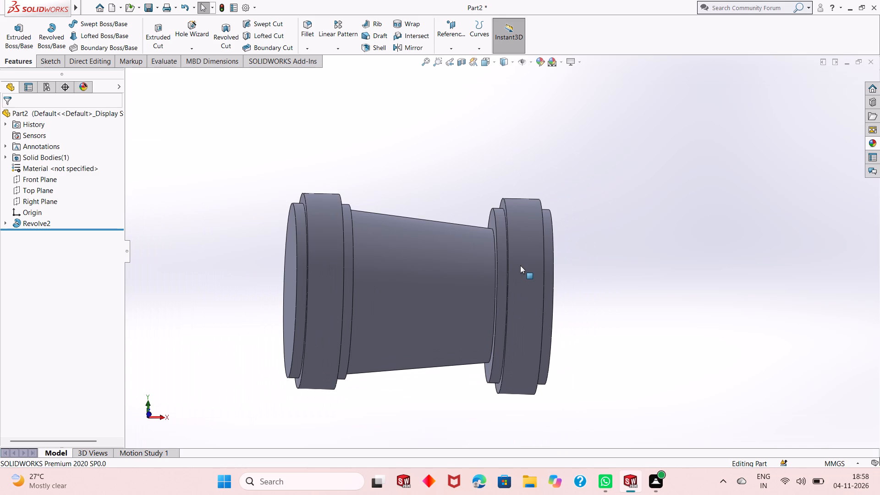
# Undo the revolve and reopen the profile sketch for editing.
pyautogui.hotkey('ctrl', 'z')
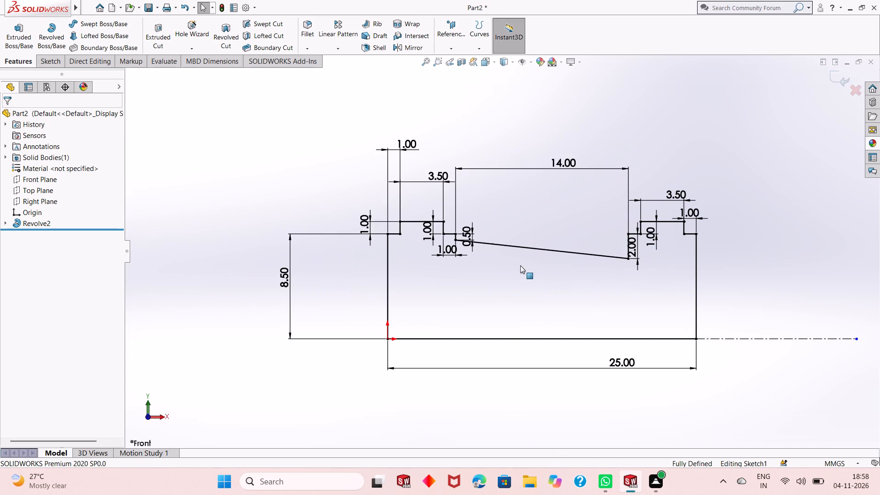
pyautogui.scroll(-1, 582, 274)
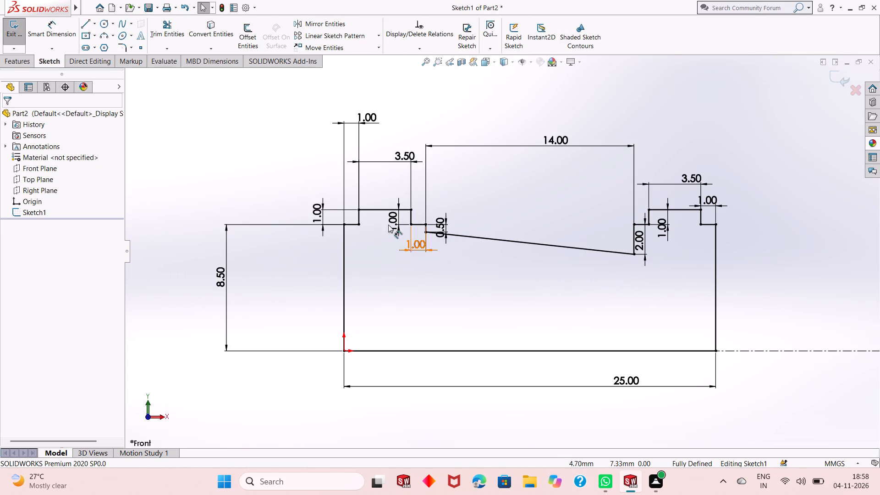
pyautogui.scroll(-1, 398, 236)
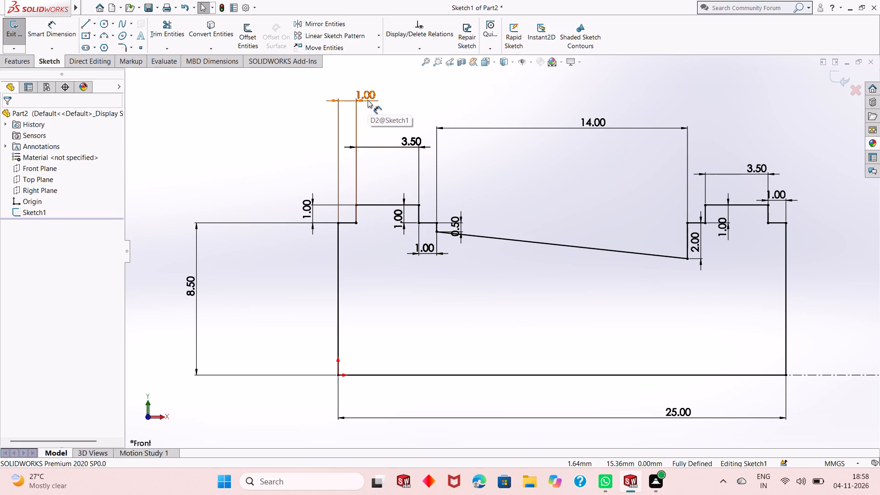
pyautogui.doubleClick(316, 210)
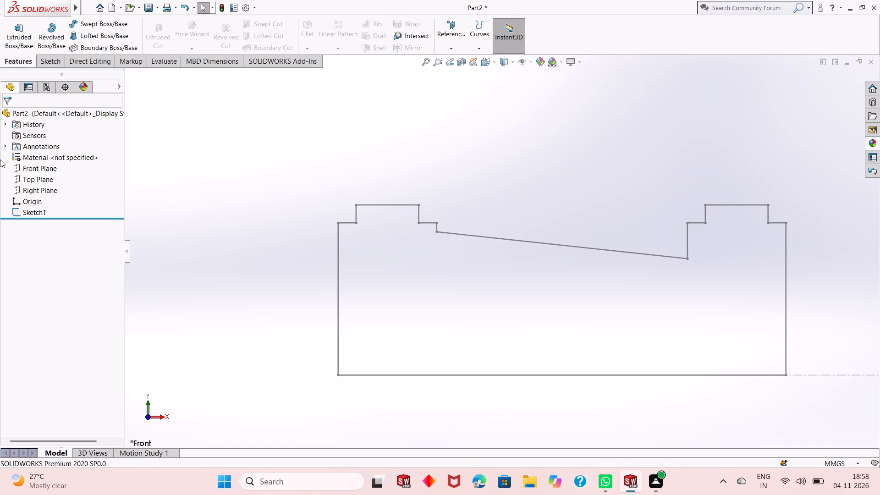
pyautogui.click(33, 214)
pyautogui.click(39, 189)
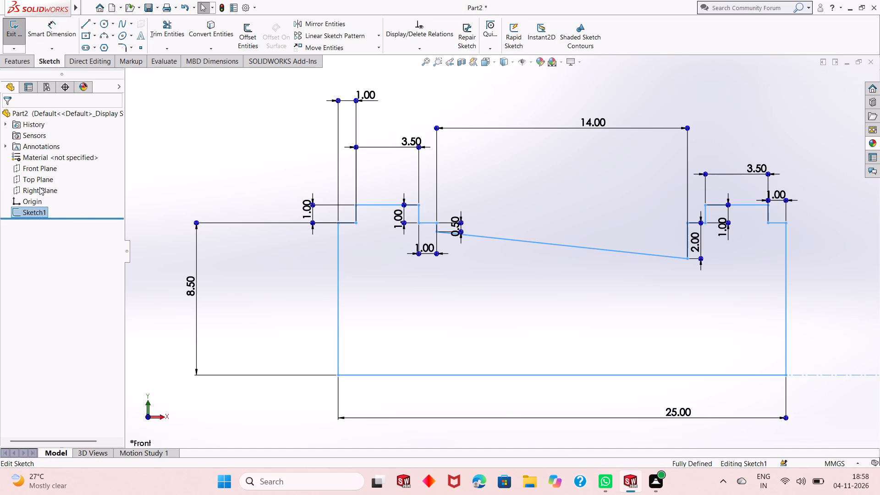
# Set the step on the first collar's outer side, nearest the origin, to 0.5 mm high and 0.5 mm wide.
pyautogui.doubleClick(305, 205)
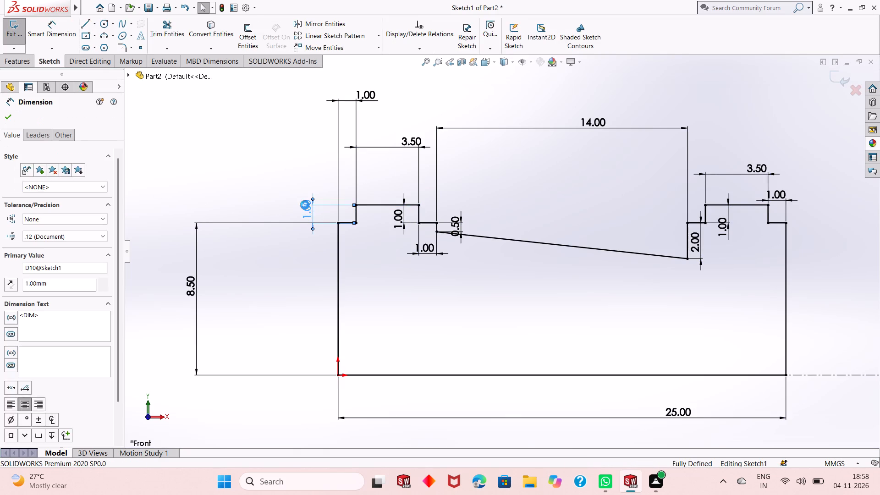
pyautogui.write('.5')
pyautogui.press('Return')
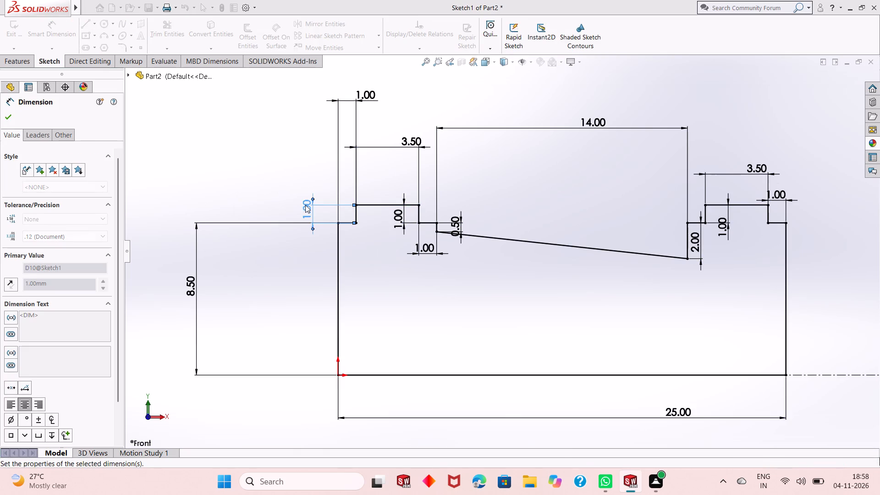
pyautogui.doubleClick(368, 99)
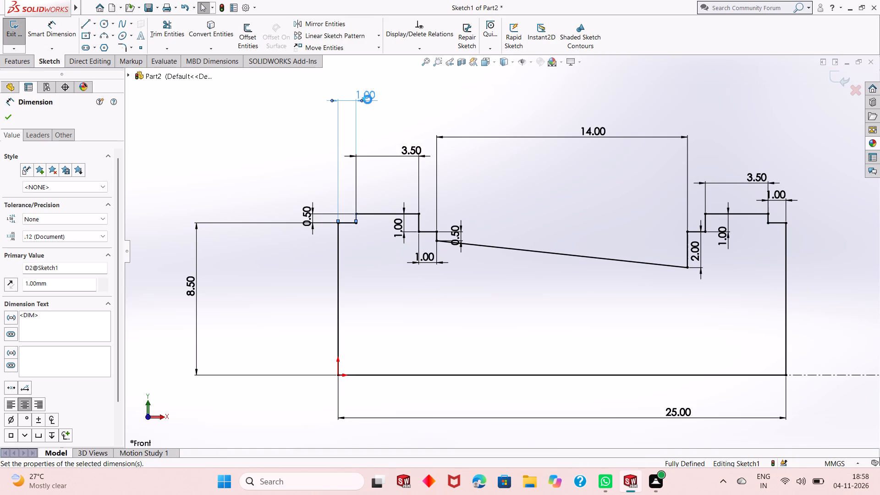
pyautogui.write('.5')
pyautogui.press('Return')
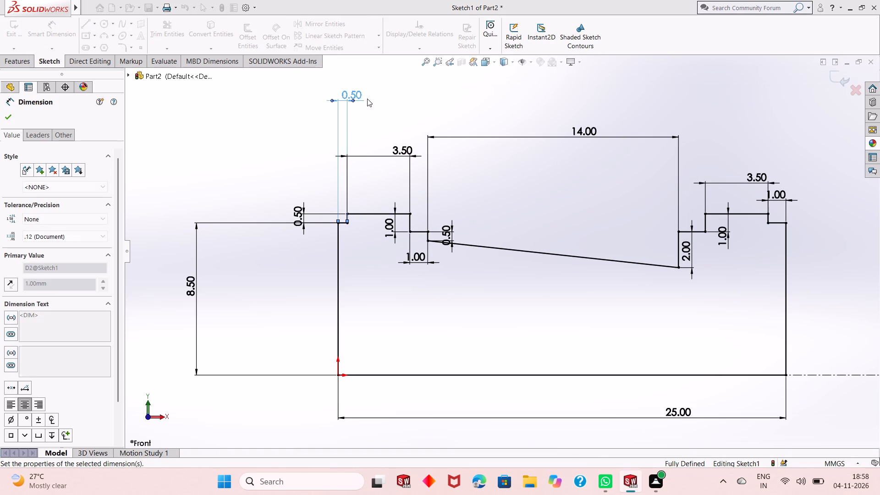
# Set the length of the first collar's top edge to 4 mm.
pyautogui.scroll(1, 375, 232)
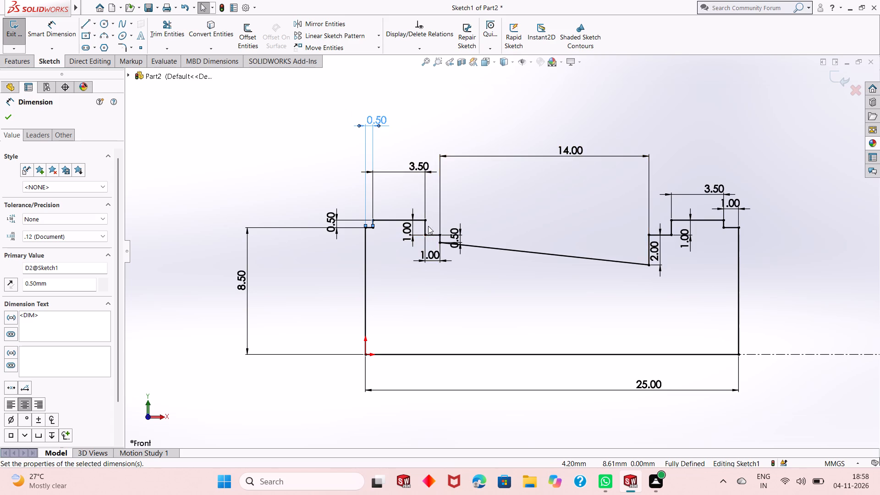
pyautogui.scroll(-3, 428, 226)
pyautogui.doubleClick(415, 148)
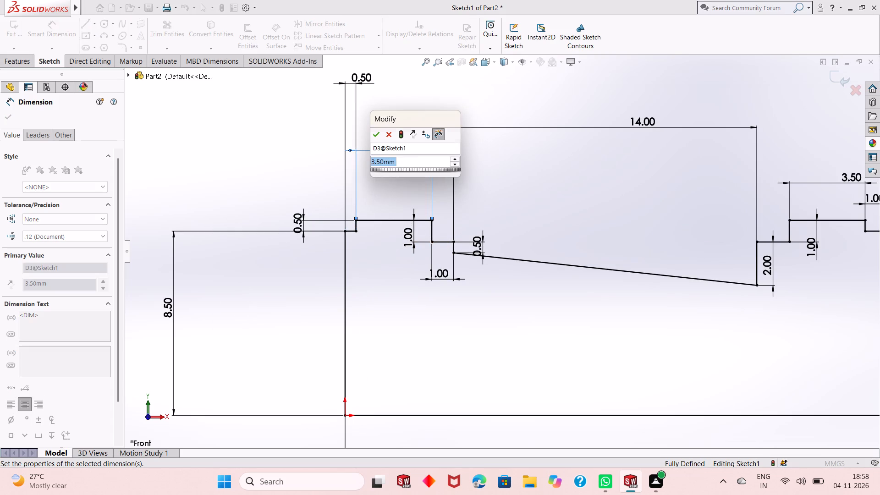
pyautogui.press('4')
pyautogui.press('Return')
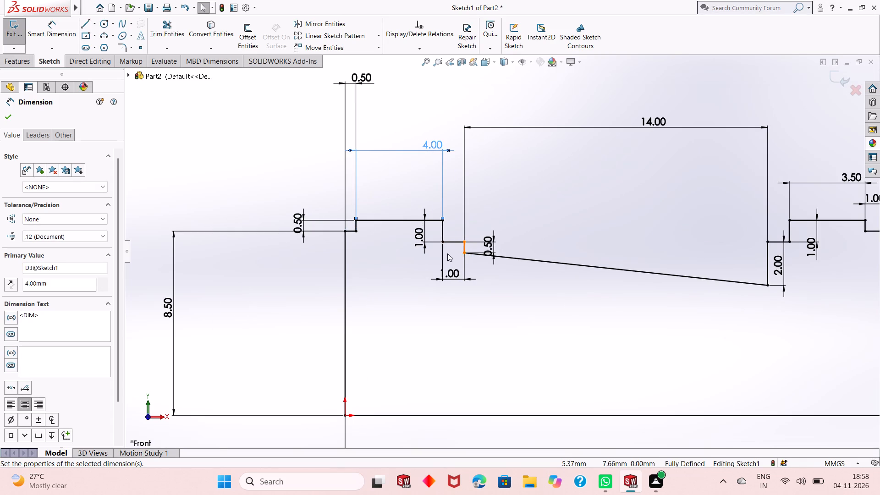
# Set the step on the first collar's inner side, beside the sloped line, to 0.5 mm high and 0.5 mm wide.
pyautogui.scroll(1, 428, 256)
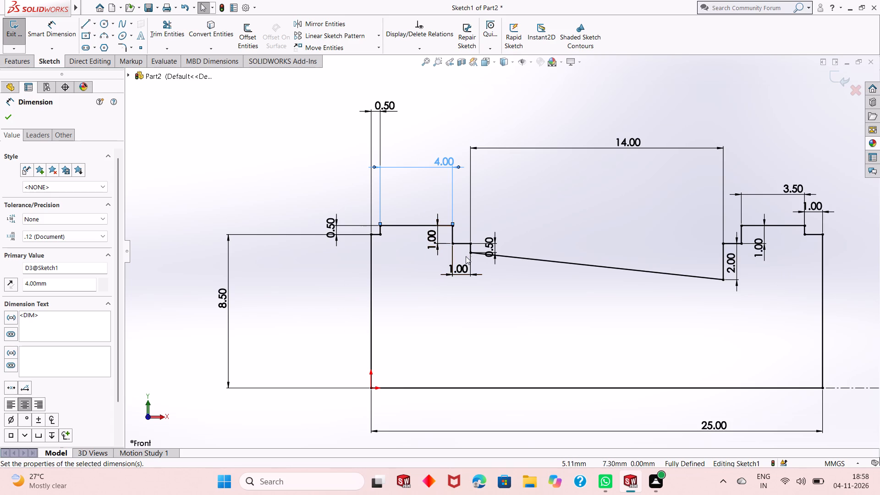
pyautogui.scroll(-2, 487, 268)
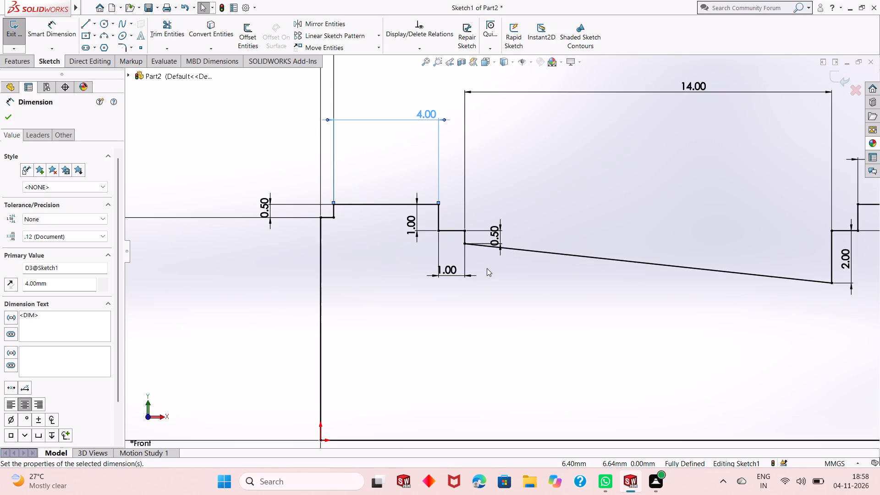
pyautogui.scroll(-1, 487, 268)
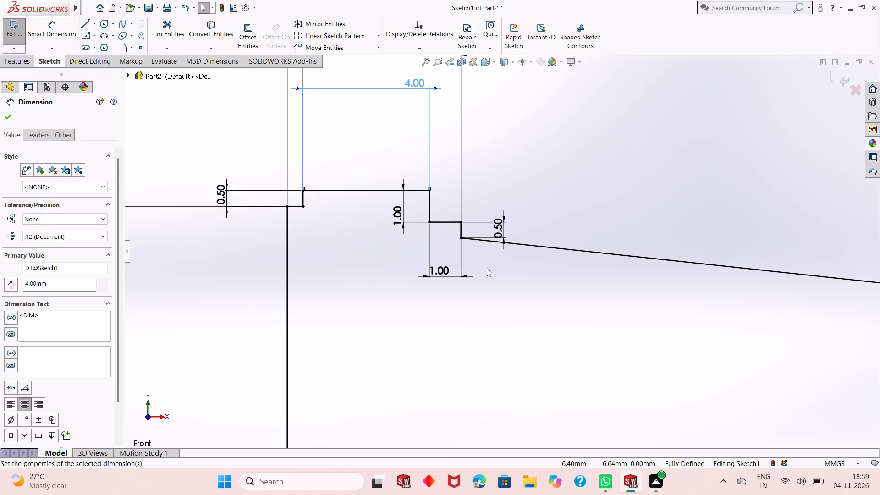
pyautogui.scroll(-1, 487, 268)
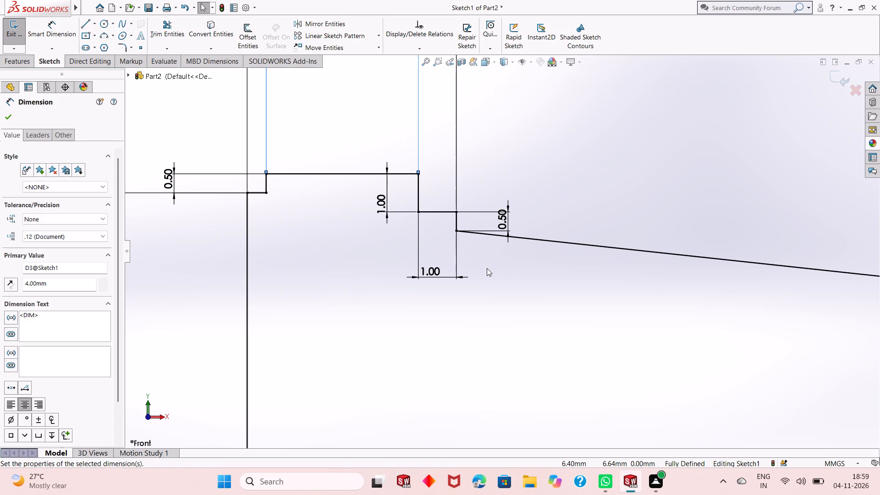
pyautogui.scroll(2, 492, 258)
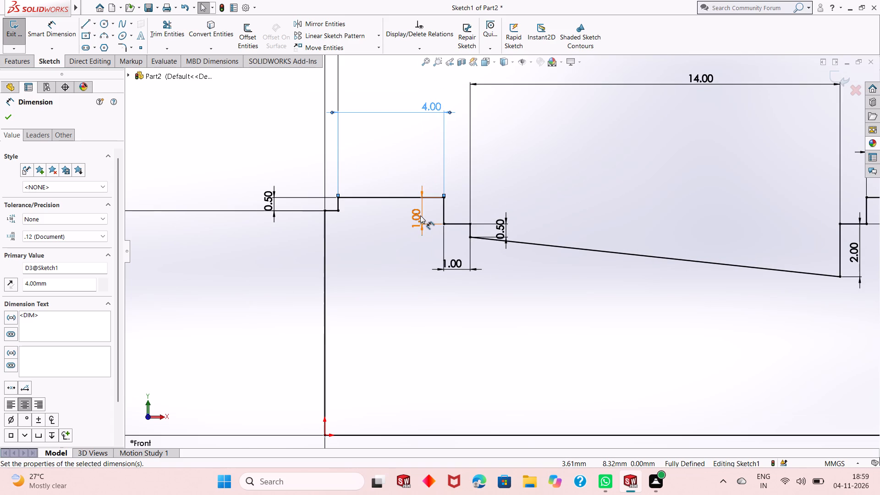
pyautogui.click(420, 215)
pyautogui.doubleClick(420, 215)
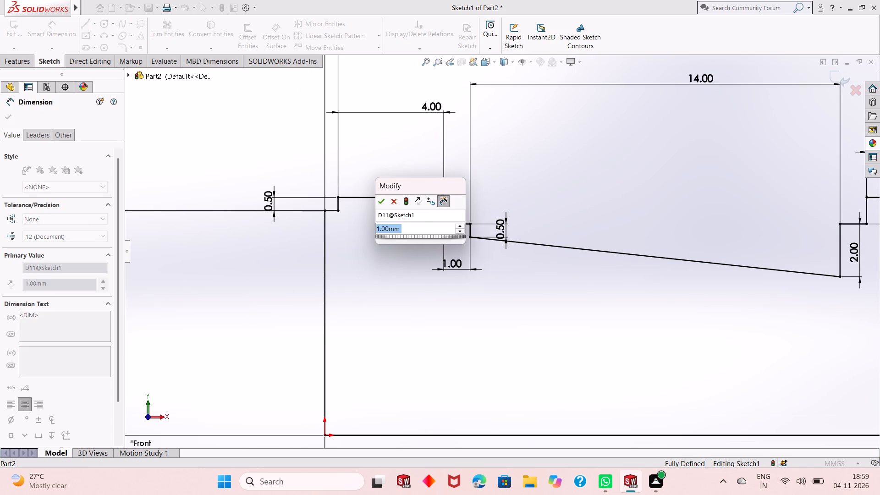
pyautogui.write('.5')
pyautogui.press('Return')
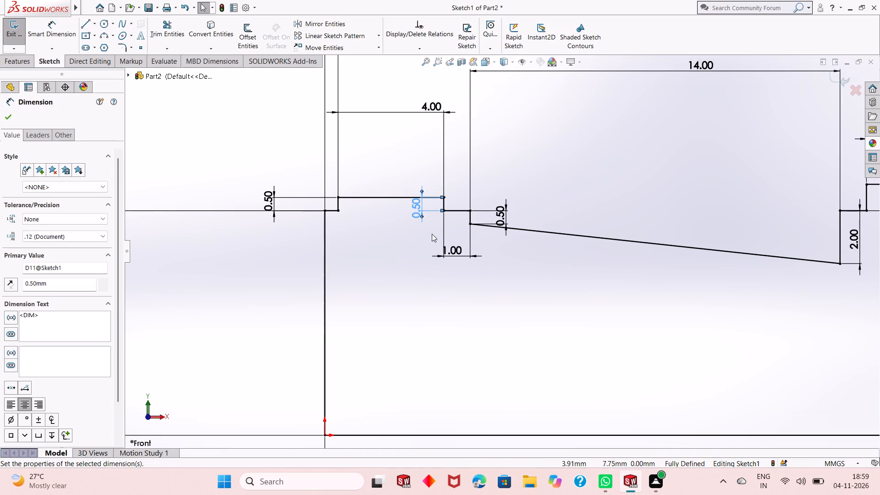
pyautogui.doubleClick(455, 246)
pyautogui.write('.5')
pyautogui.press('Return')
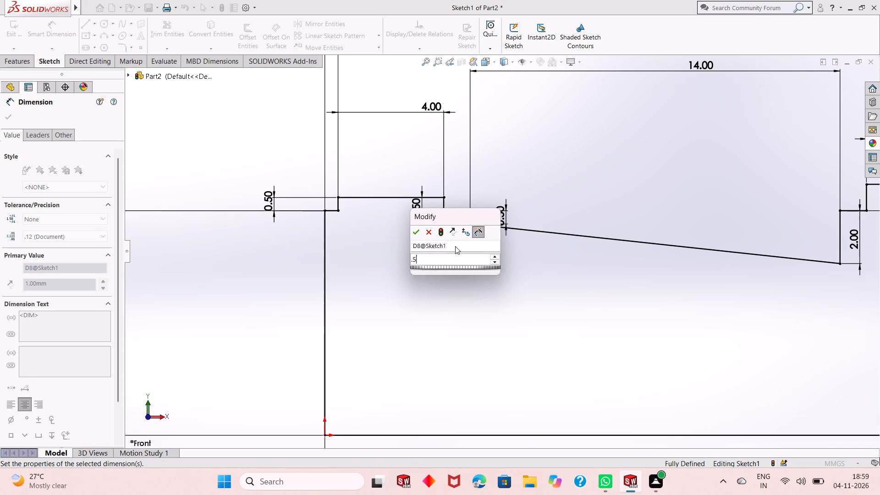
# Set the length of the first collar's top edge to 4.5 mm.
pyautogui.doubleClick(431, 110)
pyautogui.write('4.5')
pyautogui.press('Return')
# Set the height of the short drop at the sloped line's start, beside the first collar, to 0.3 mm.
pyautogui.scroll(3, 350, 245)
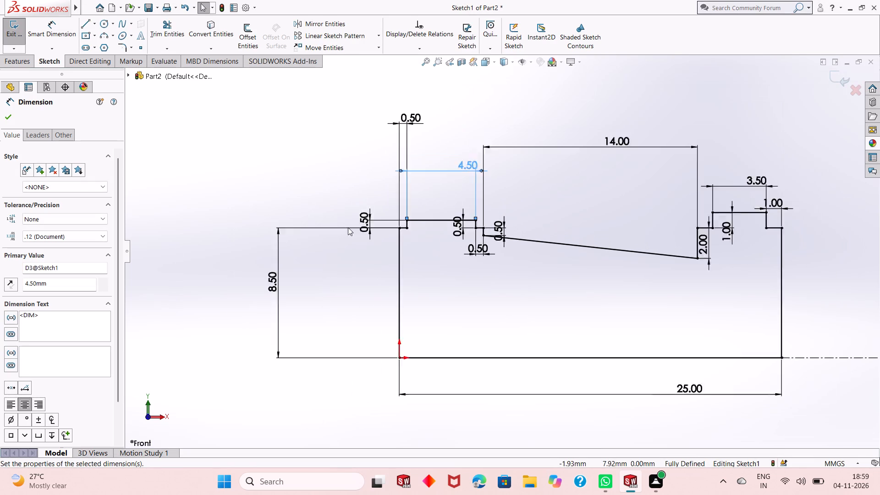
pyautogui.scroll(1, 348, 227)
pyautogui.scroll(-2, 740, 270)
pyautogui.scroll(-2, 584, 250)
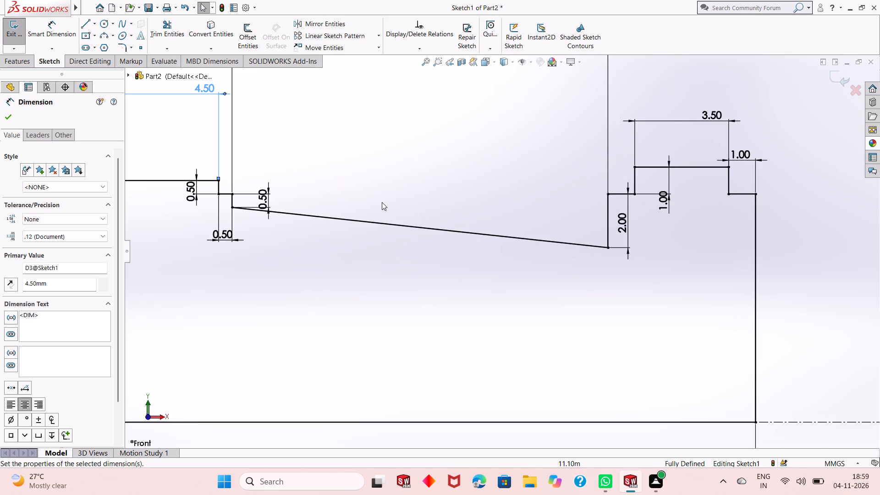
pyautogui.scroll(-1, 382, 202)
pyautogui.scroll(2, 382, 203)
pyautogui.click(397, 182)
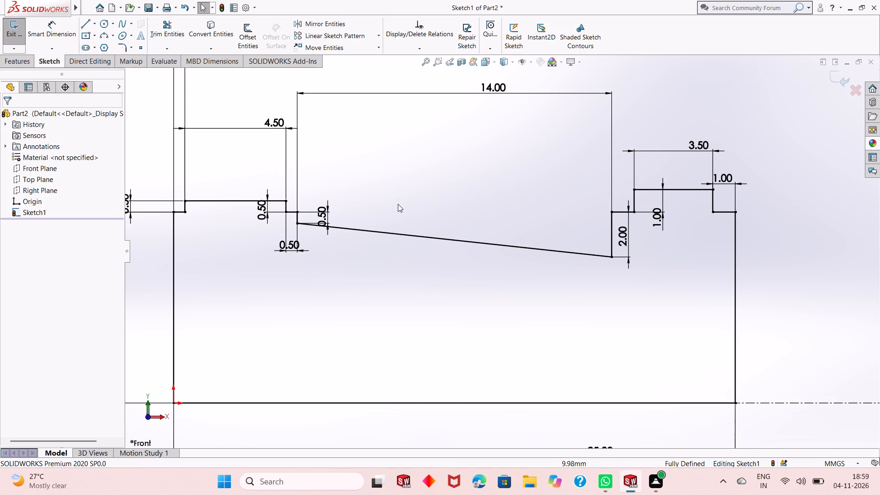
pyautogui.doubleClick(322, 213)
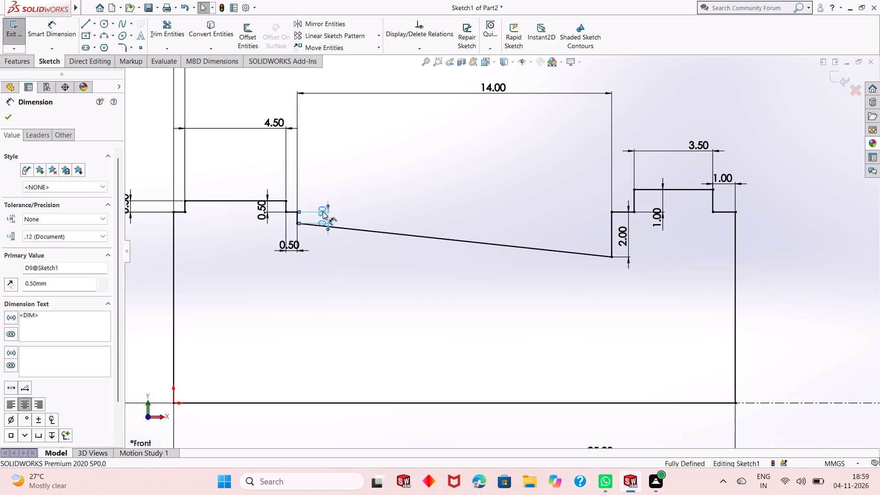
pyautogui.click(323, 211)
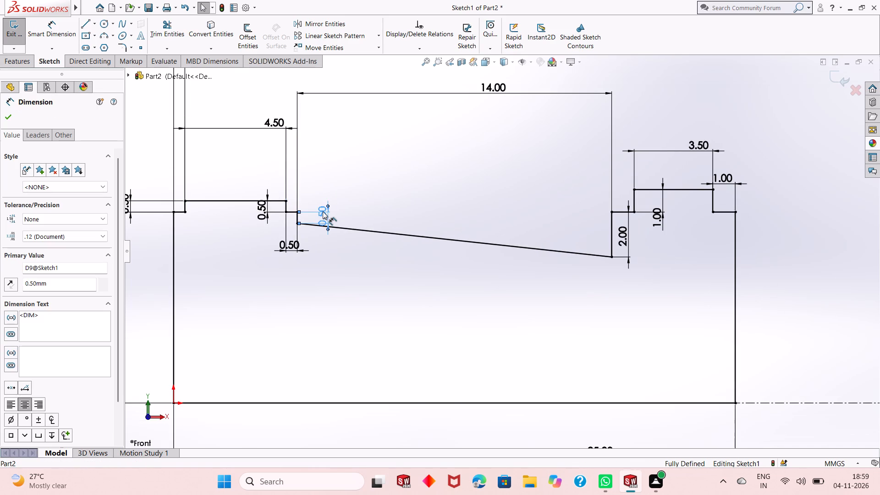
pyautogui.doubleClick(323, 211)
pyautogui.press('.')
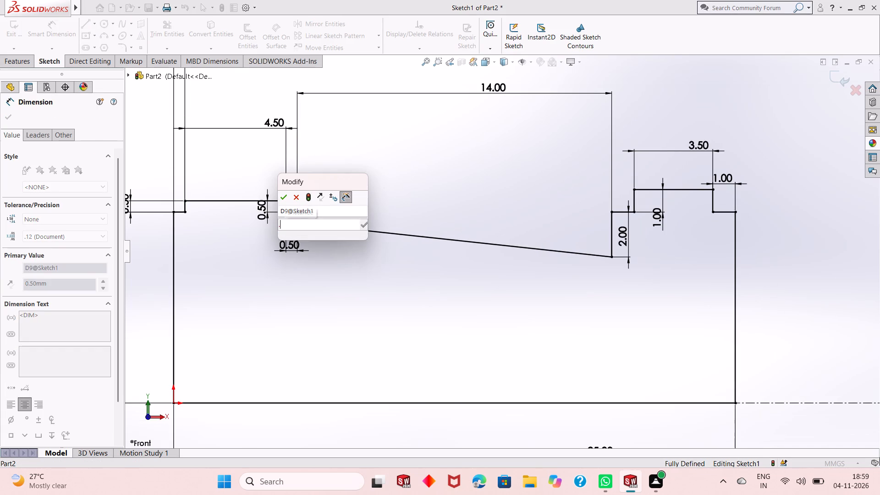
pyautogui.press('3')
pyautogui.press('Return')
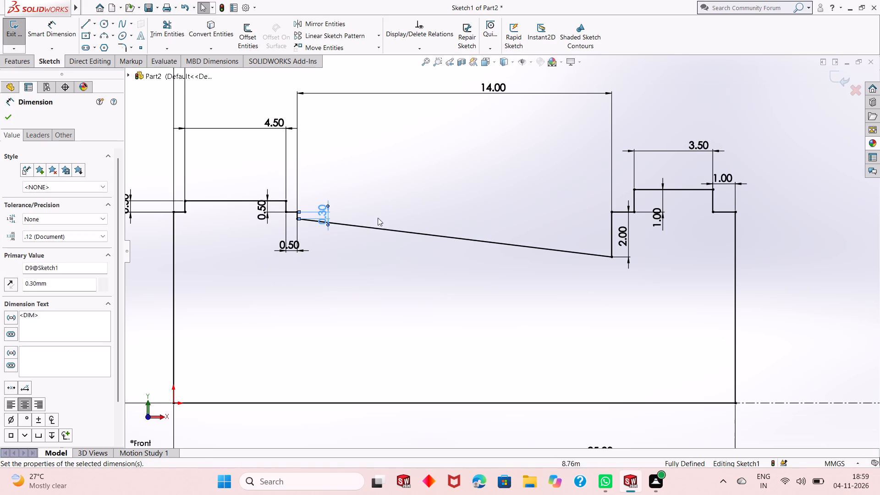
pyautogui.click(420, 214)
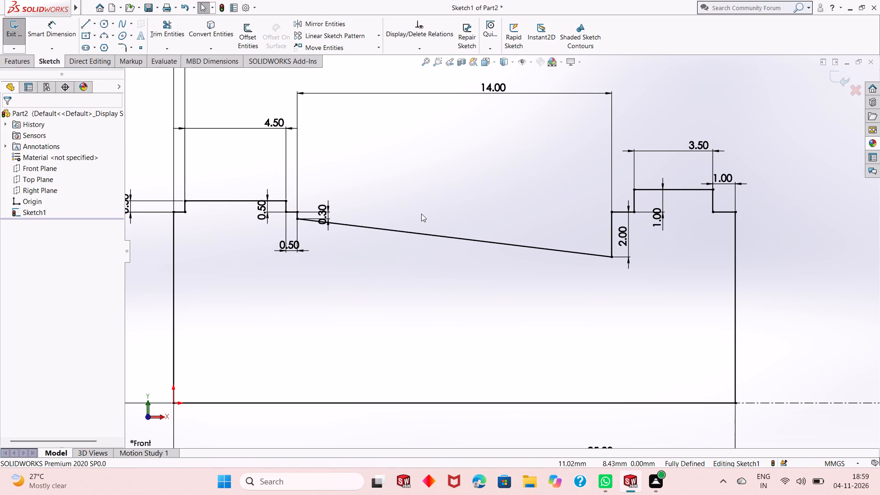
# Set the height of the second collar, beyond the sloped line's lower end, to 0.5 mm.
pyautogui.scroll(2, 410, 271)
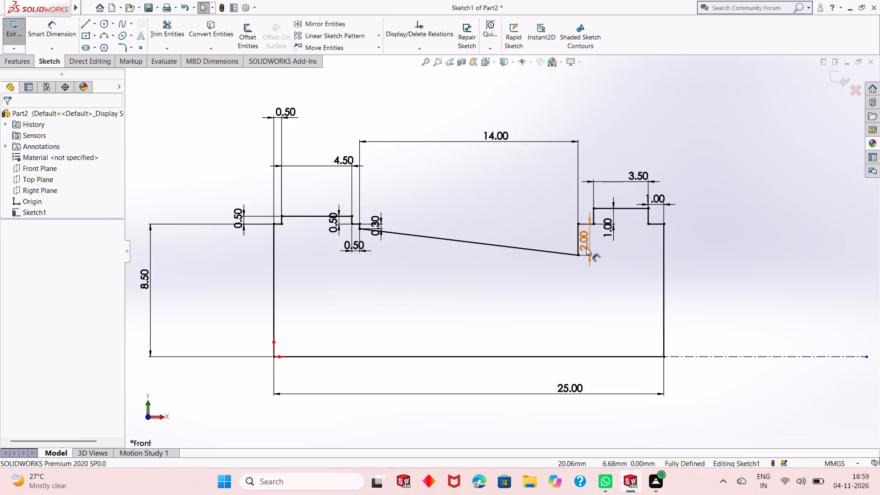
pyautogui.scroll(-3, 586, 245)
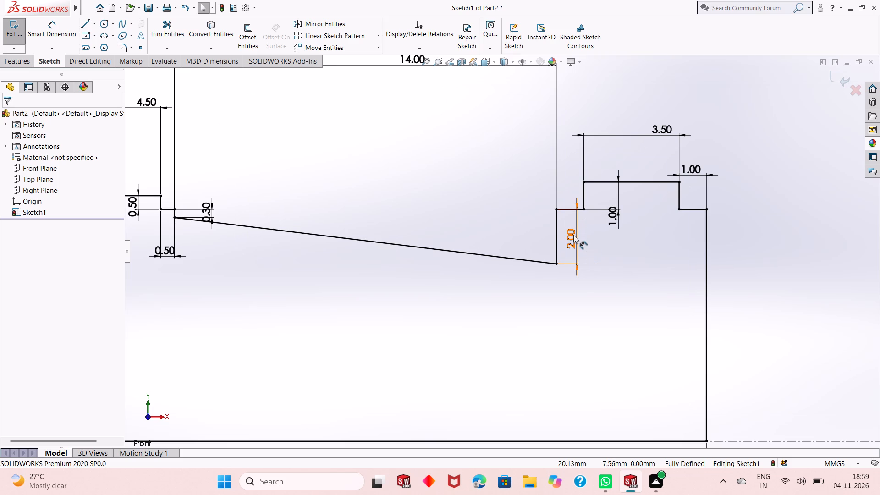
pyautogui.scroll(1, 583, 238)
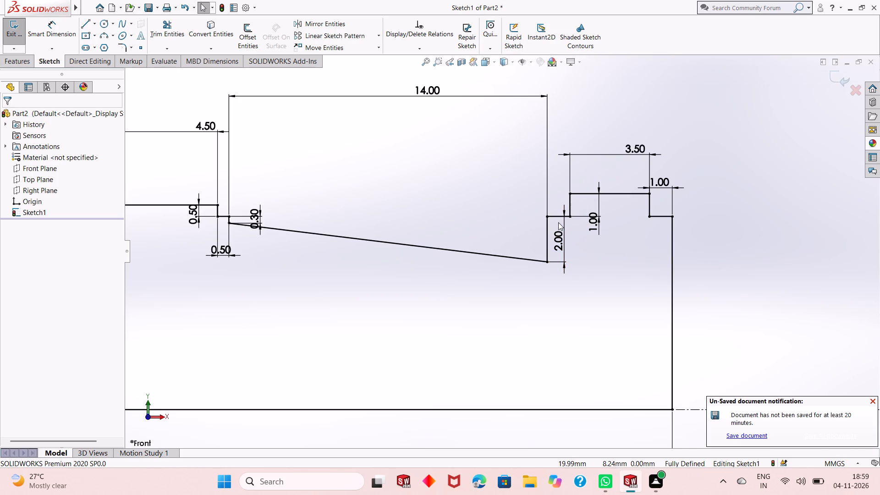
pyautogui.doubleClick(593, 220)
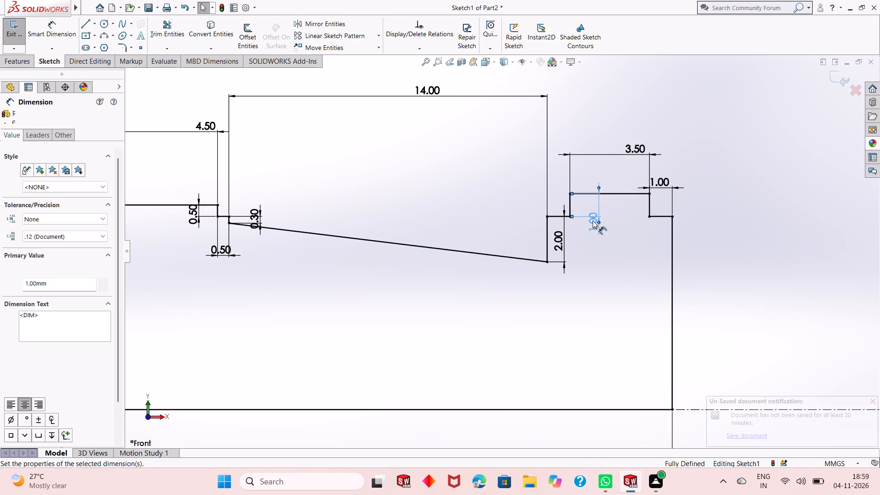
pyautogui.write('.5')
pyautogui.press('Return')
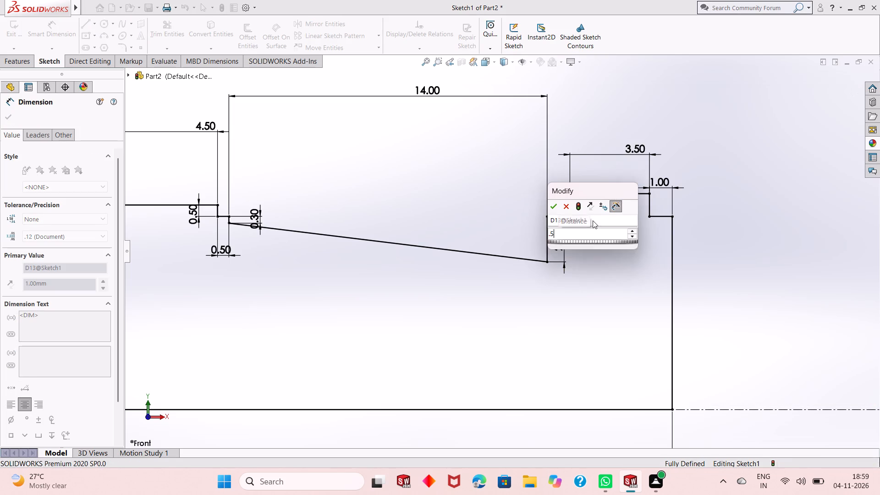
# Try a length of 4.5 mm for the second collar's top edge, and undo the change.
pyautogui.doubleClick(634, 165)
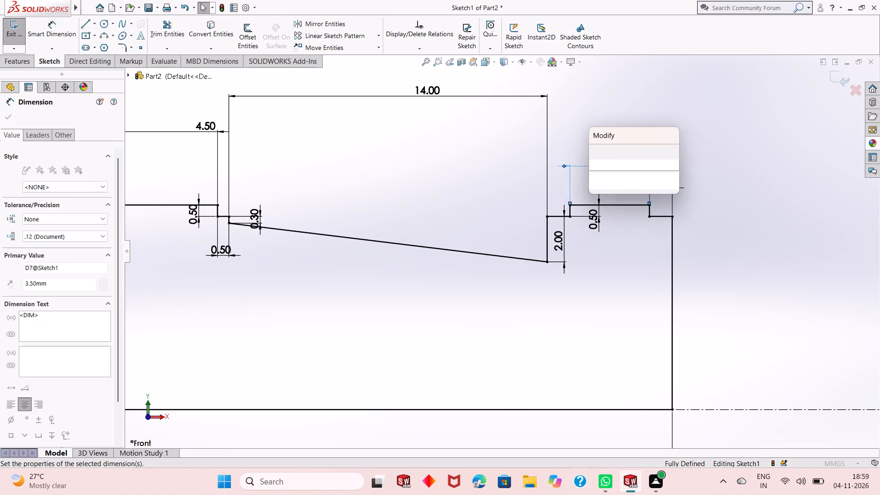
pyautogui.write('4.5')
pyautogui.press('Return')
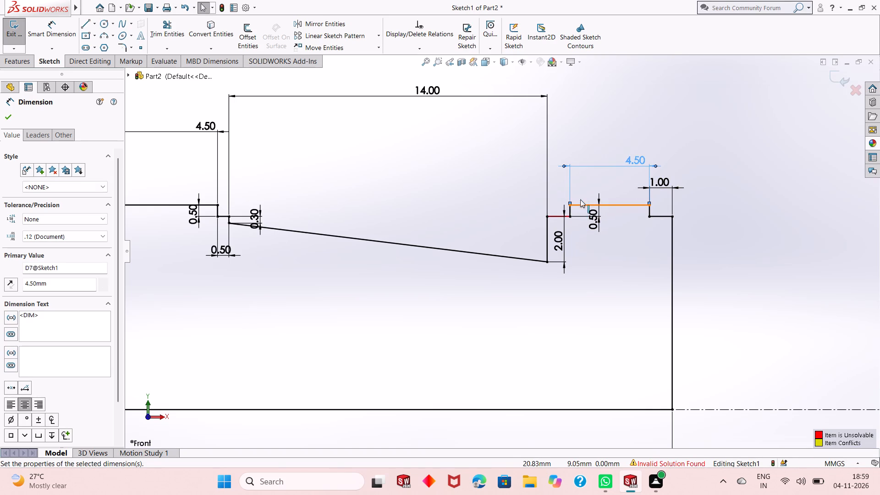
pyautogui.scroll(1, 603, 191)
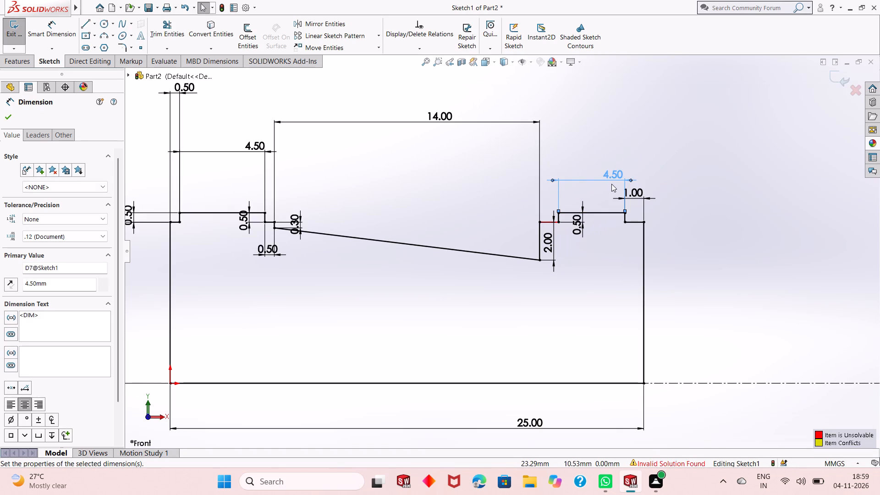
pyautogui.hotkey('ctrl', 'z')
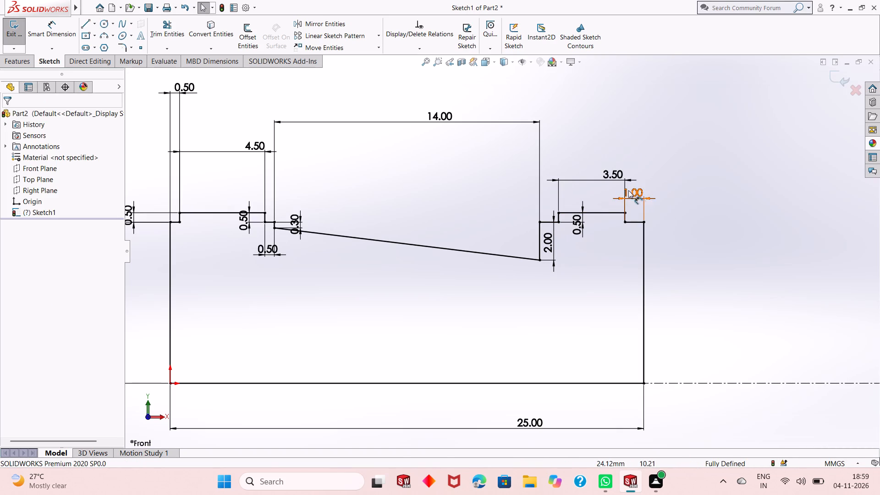
# Set the width of the step on the second collar's outer side, at the profile's far end, to 0.5 mm.
pyautogui.doubleClick(633, 192)
pyautogui.doubleClick(634, 192)
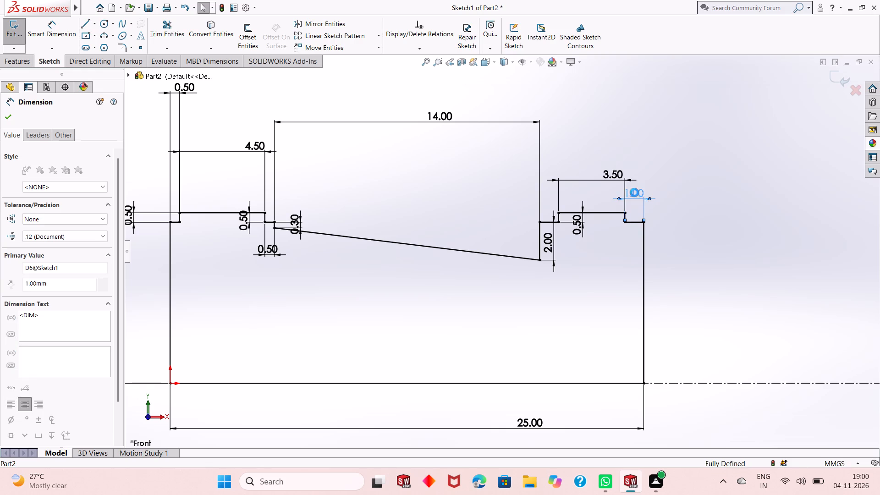
pyautogui.write('.5')
pyautogui.press('Return')
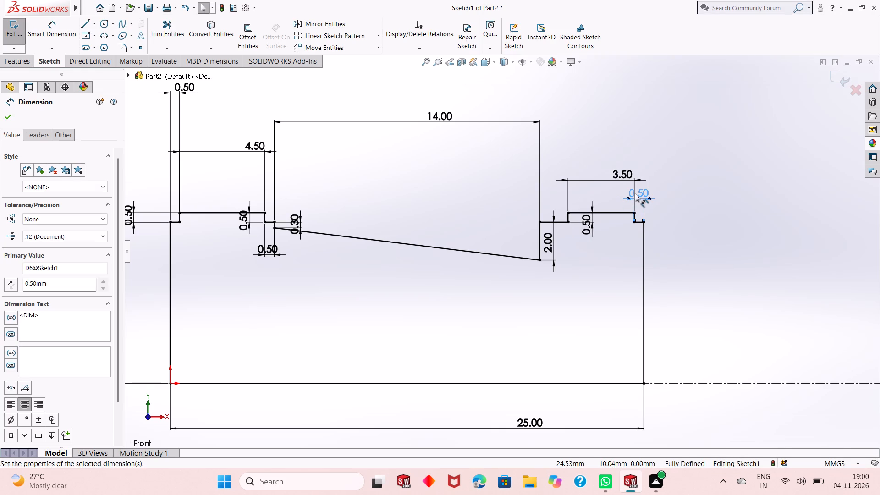
pyautogui.press('Escape')
pyautogui.press('Escape')
pyautogui.press('Escape')
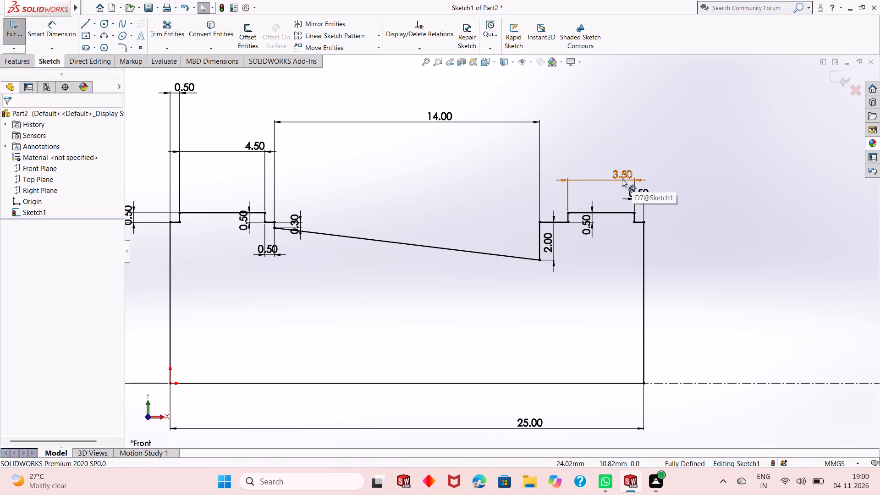
# Set the length of the second collar's top edge to 4.5 mm.
pyautogui.doubleClick(614, 177)
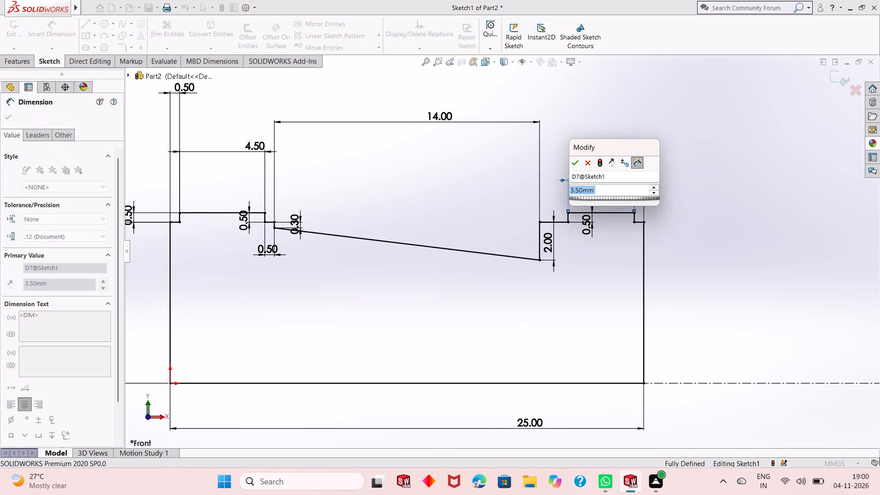
pyautogui.write('4.5')
pyautogui.press('Return')
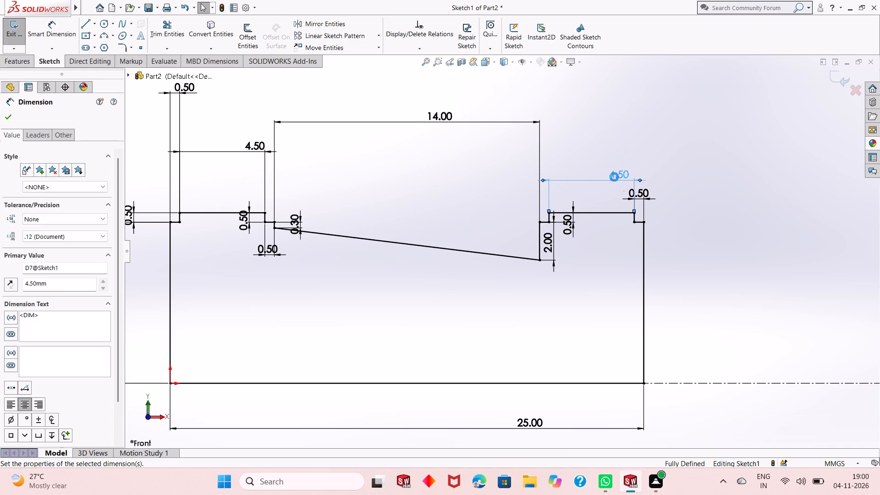
pyautogui.press('Escape')
pyautogui.press('Escape')
pyautogui.scroll(1, 543, 242)
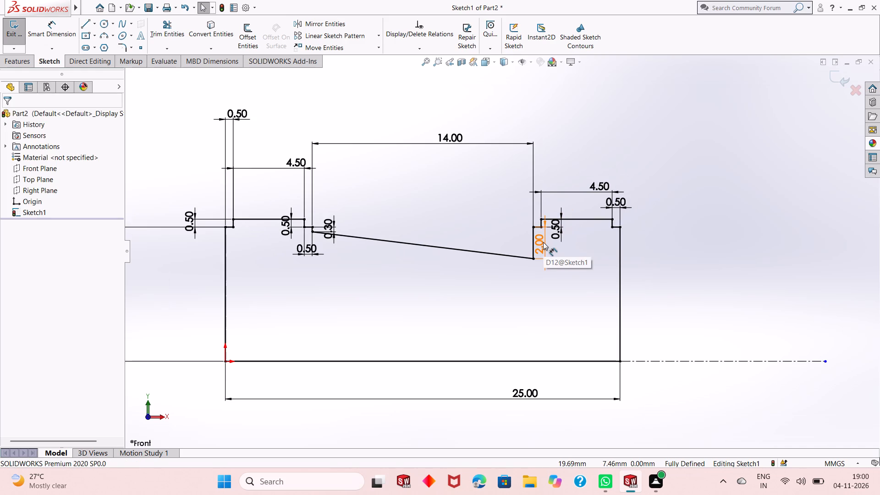
pyautogui.scroll(1, 500, 267)
pyautogui.scroll(1, 412, 285)
pyautogui.press('Escape')
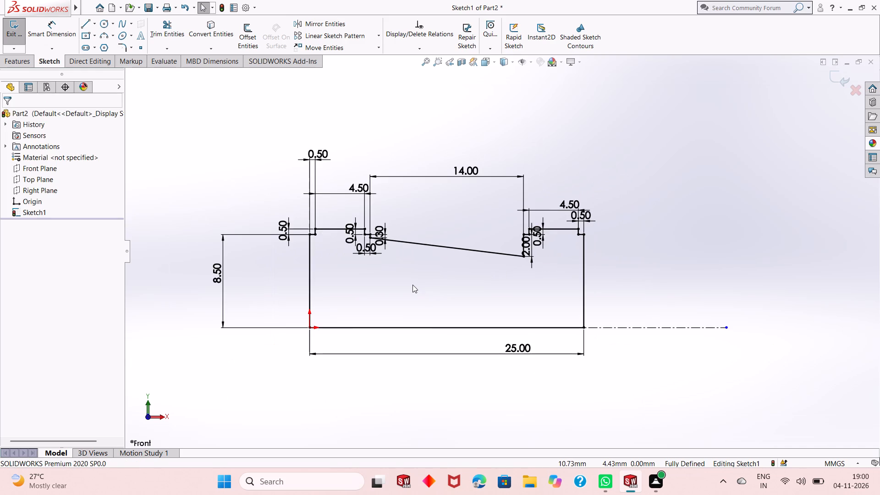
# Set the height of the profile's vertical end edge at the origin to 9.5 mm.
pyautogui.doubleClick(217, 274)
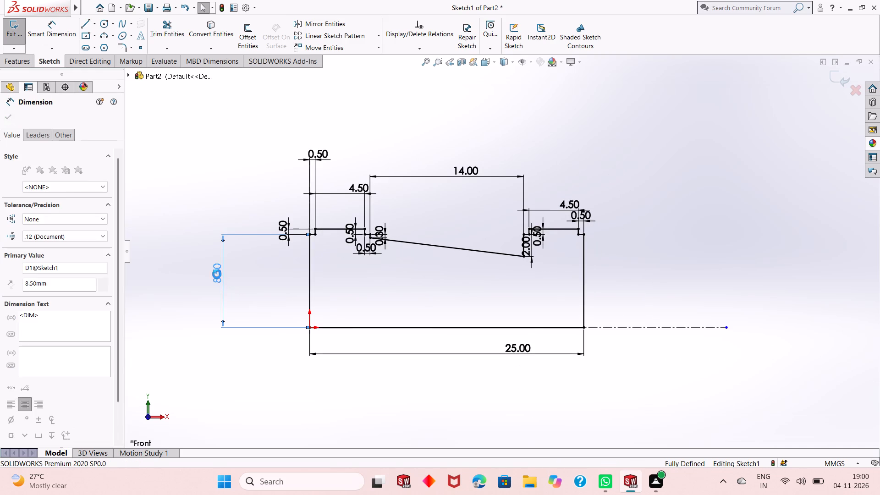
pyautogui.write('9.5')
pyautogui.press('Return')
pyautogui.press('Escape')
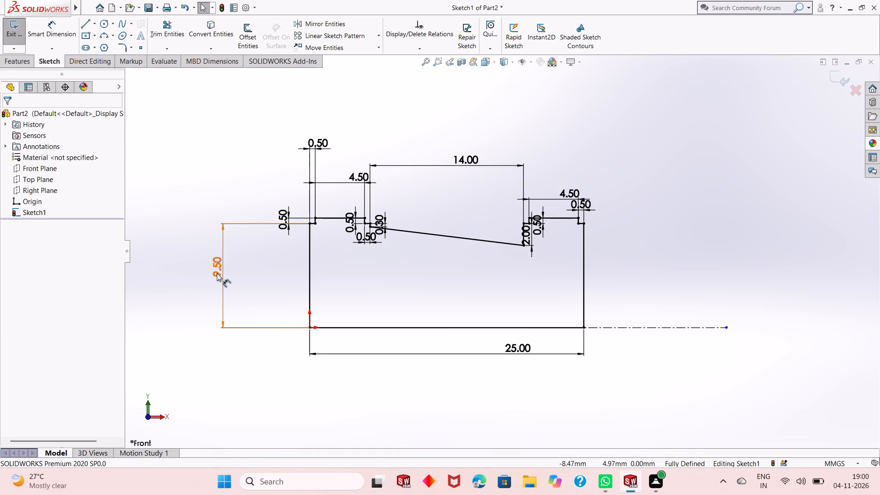
# Set the height of the profile's vertical end edge at the origin to 9 mm.
pyautogui.doubleClick(217, 273)
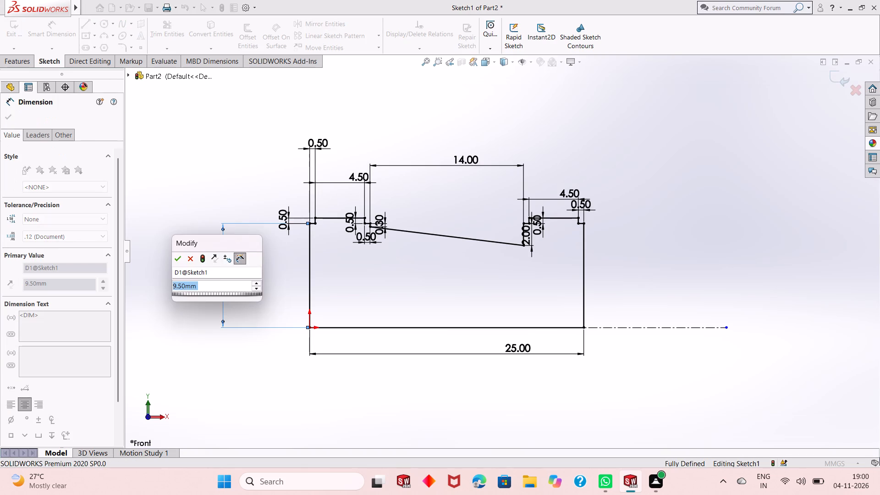
pyautogui.press('9')
pyautogui.press('Return')
pyautogui.press('Escape')
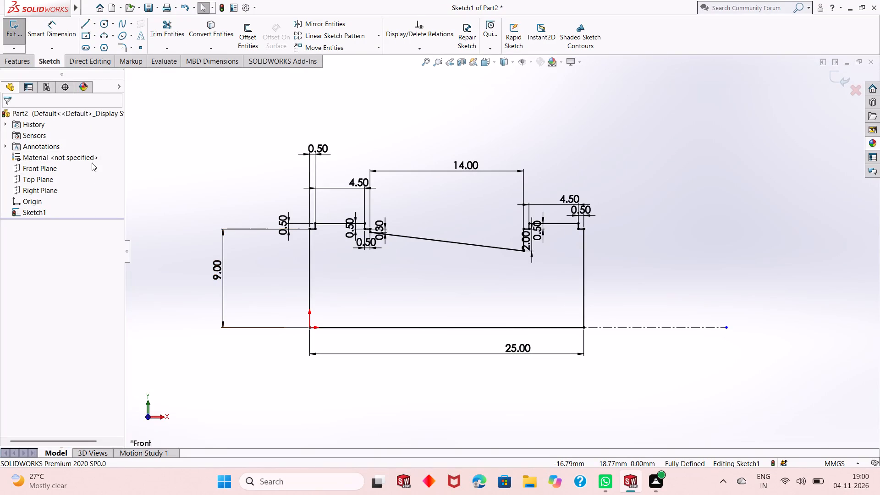
# Revolve the corrected half-profile 360 degrees about the horizontal centreline as a solid boss.
pyautogui.click(30, 64)
pyautogui.click(49, 49)
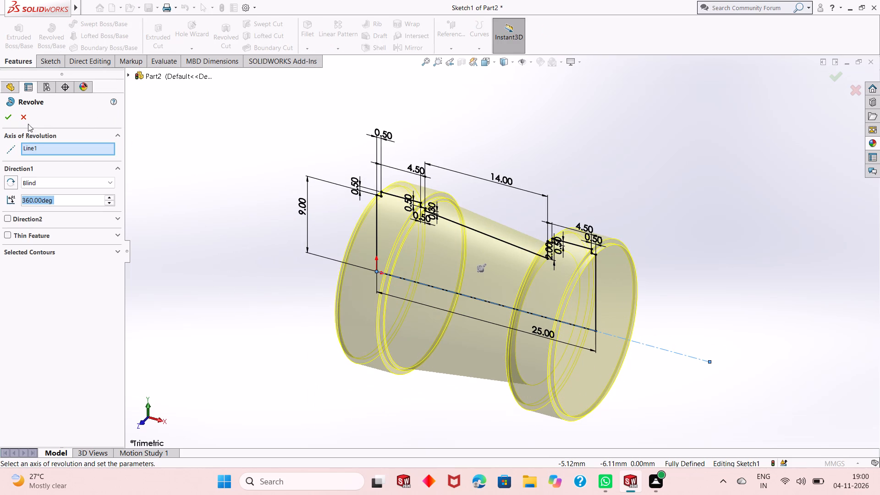
pyautogui.click(11, 120)
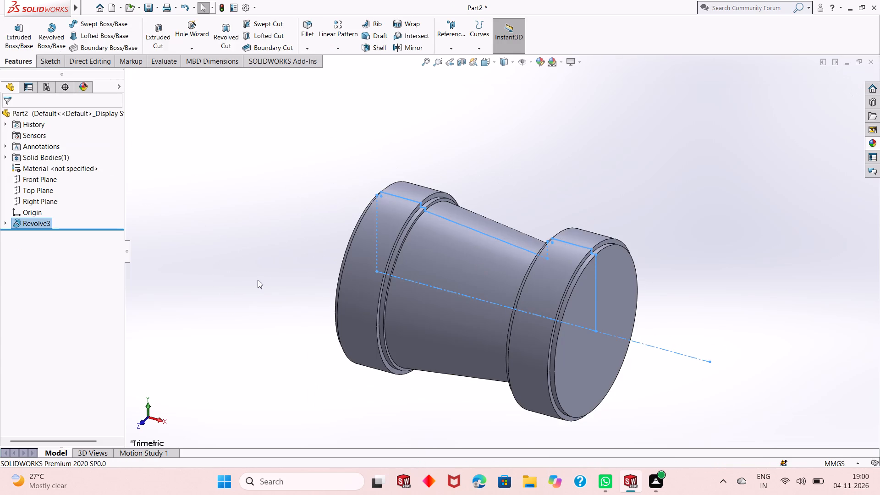
pyautogui.click(262, 282)
# Examine the revolved part's two collars, edge steps and tapered middle section from several angles.
pyautogui.moveTo(385, 338); pyautogui.dragTo(397, 273, button='middle')
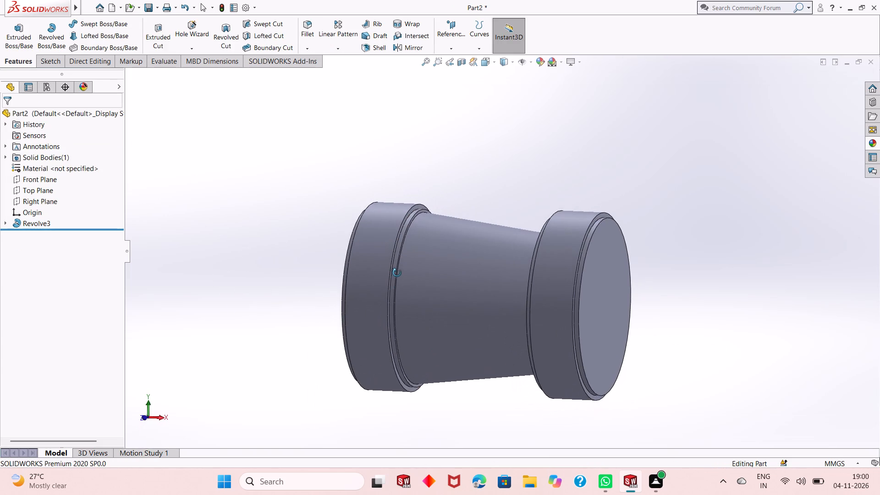
pyautogui.moveTo(397, 273); pyautogui.dragTo(367, 288, button='middle')
pyautogui.scroll(-5, 387, 268)
pyautogui.scroll(6, 379, 296)
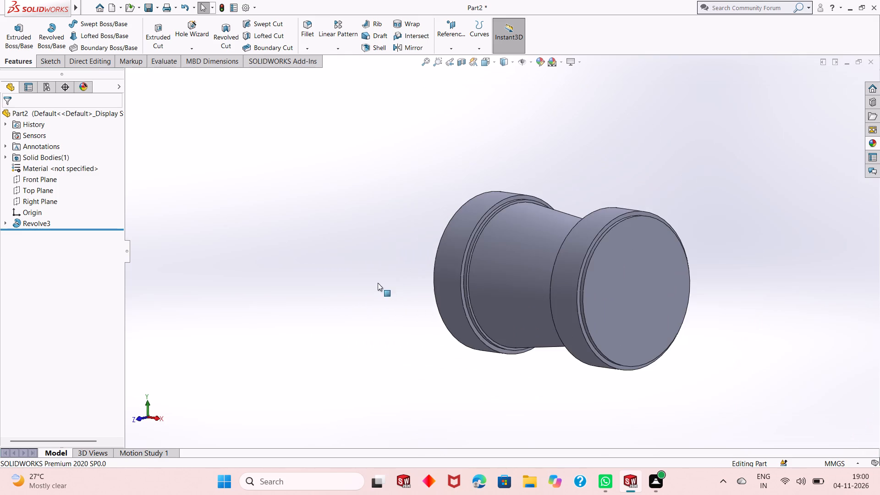
pyautogui.moveTo(512, 309); pyautogui.dragTo(625, 274, button='middle')
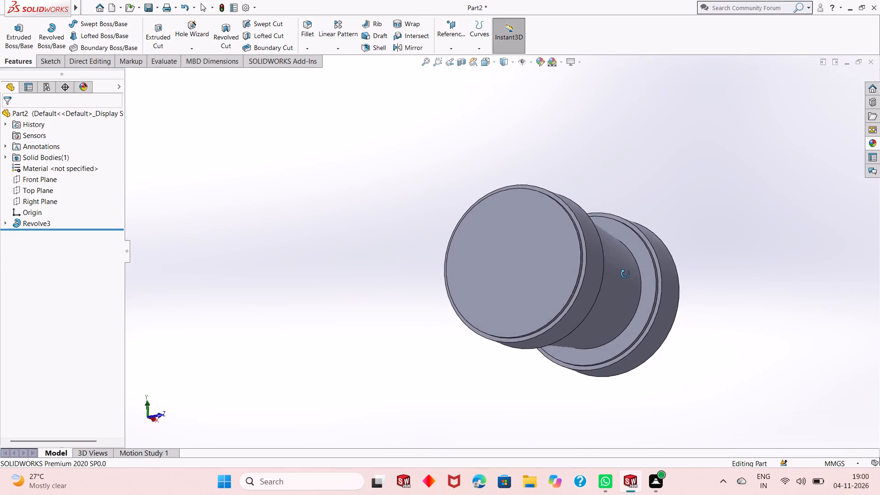
pyautogui.moveTo(625, 274); pyautogui.dragTo(538, 292, button='middle')
pyautogui.scroll(1, 534, 289)
pyautogui.scroll(-1, 647, 258)
pyautogui.moveTo(615, 293); pyautogui.dragTo(616, 294, button='middle')
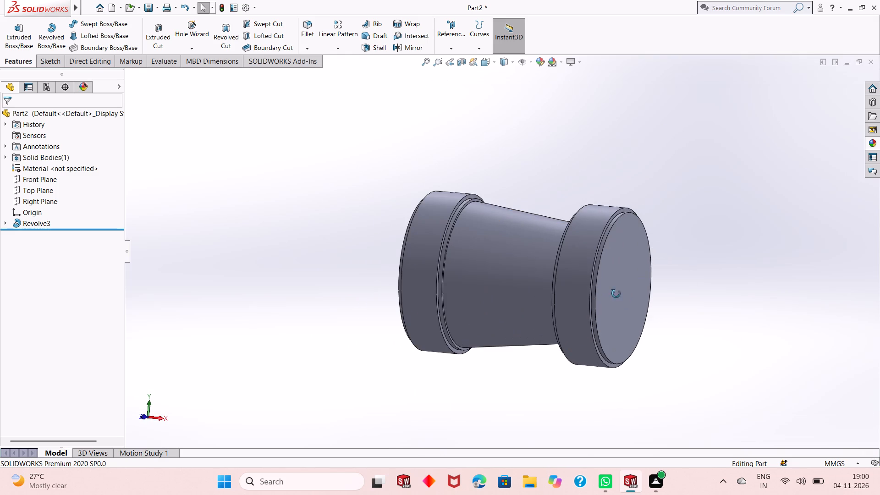
pyautogui.moveTo(616, 294); pyautogui.dragTo(636, 247, button='middle')
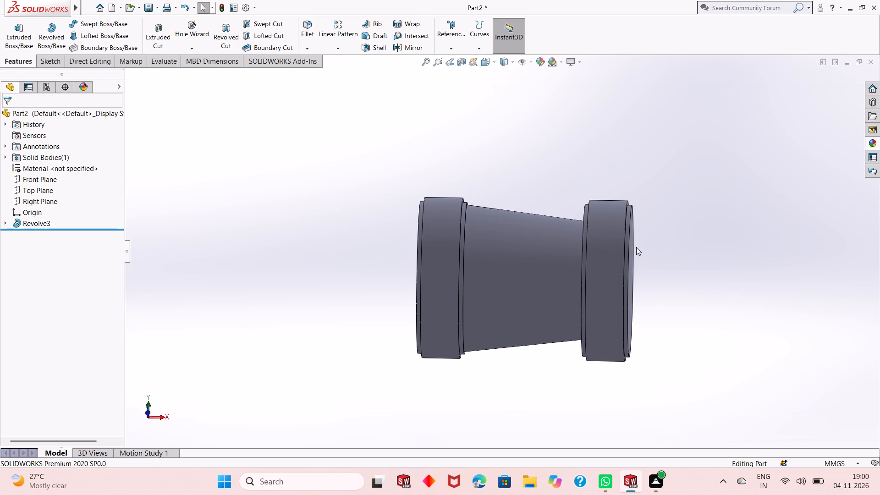
# On a new Front Plane sketch, draw a horizontal centreline about 24 mm outward from the centre of the end face opposite the origin.
pyautogui.click(30, 178)
pyautogui.click(37, 165)
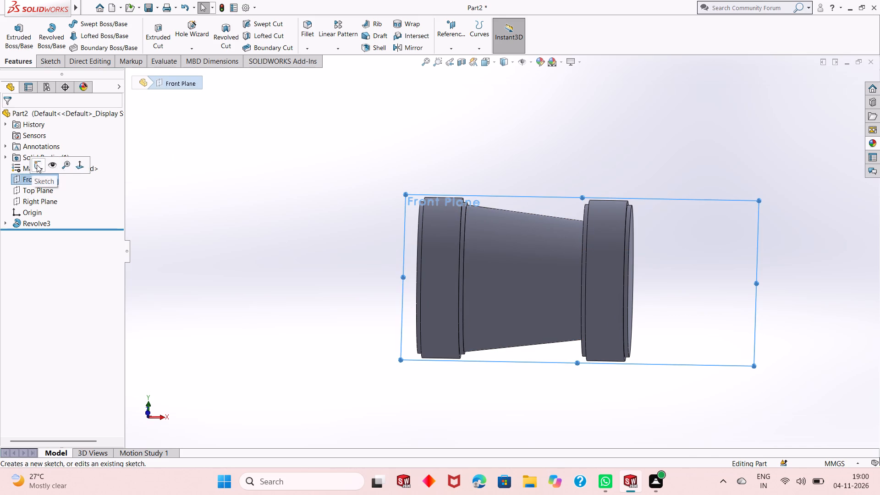
pyautogui.hotkey('ctrl', '8')
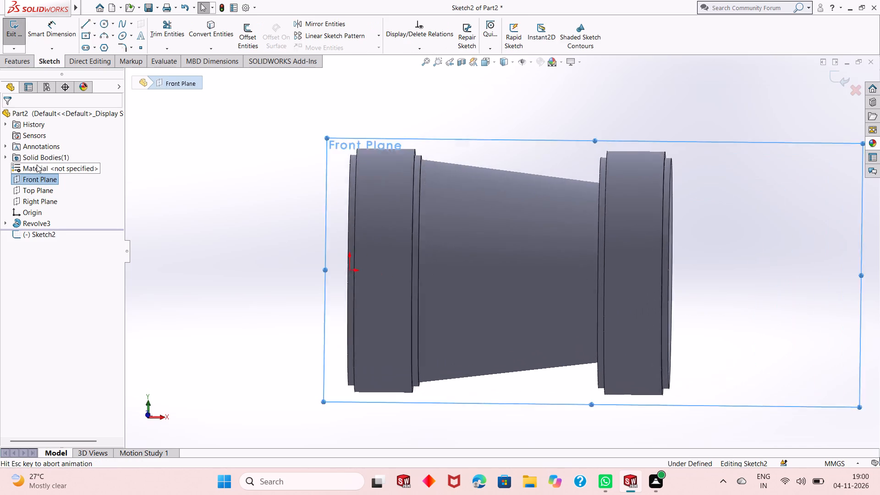
pyautogui.scroll(4, 260, 275)
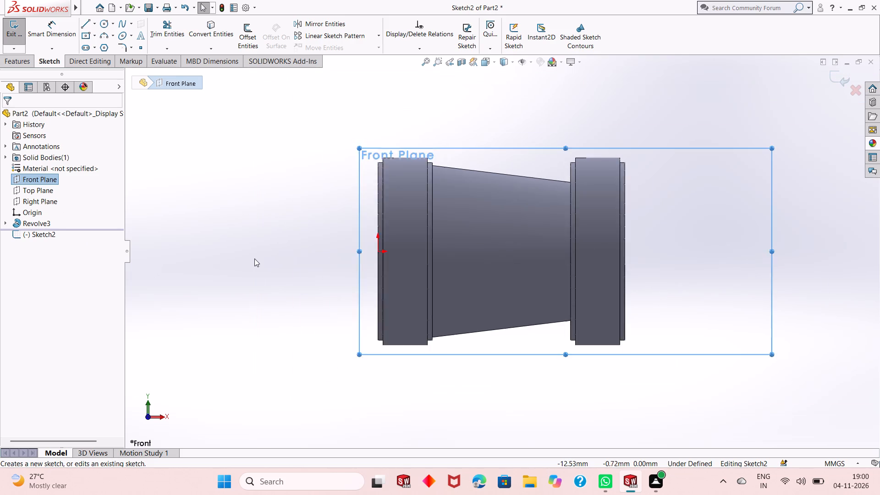
pyautogui.scroll(1, 254, 258)
pyautogui.scroll(-2, 645, 209)
pyautogui.scroll(3, 448, 277)
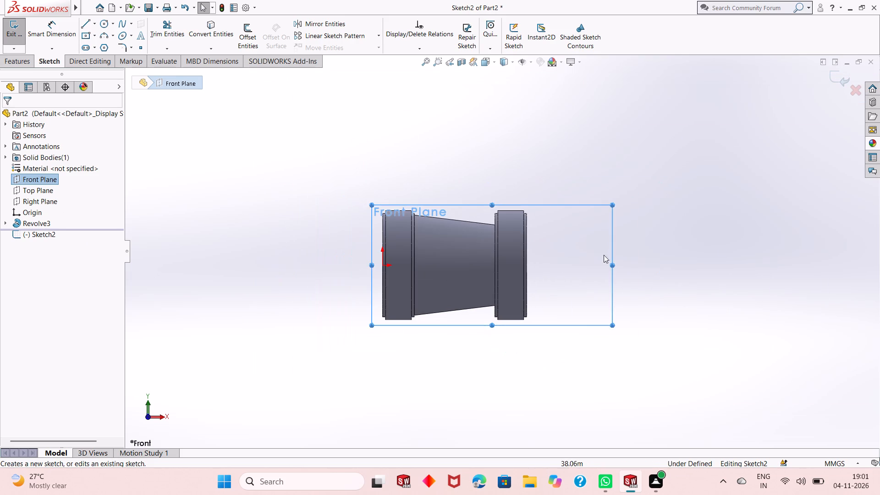
pyautogui.scroll(-1, 604, 255)
pyautogui.click(649, 207)
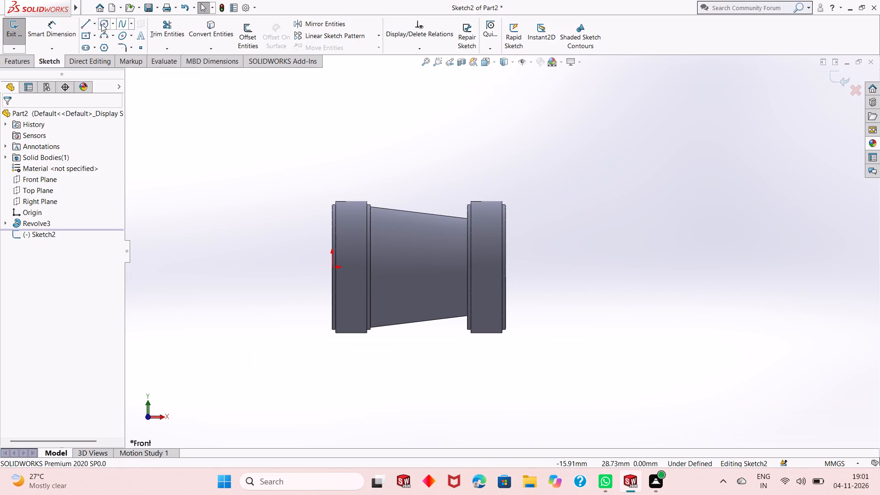
pyautogui.click(95, 25)
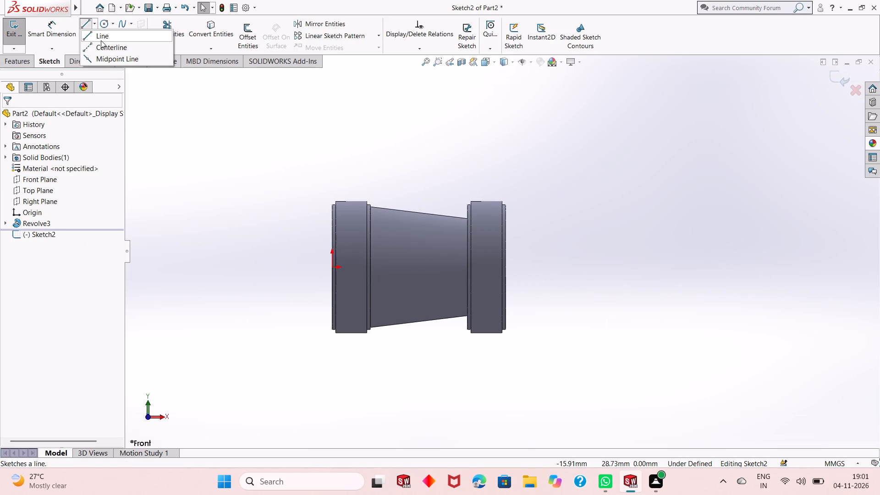
pyautogui.click(104, 46)
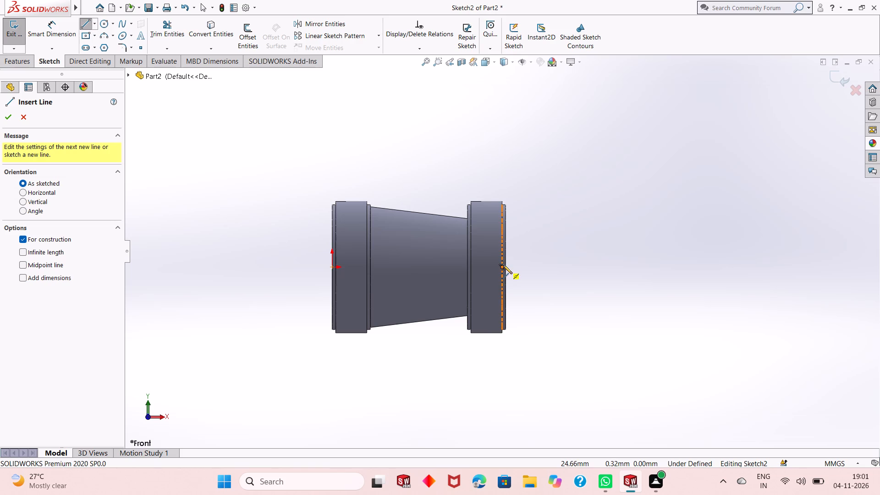
pyautogui.click(506, 268)
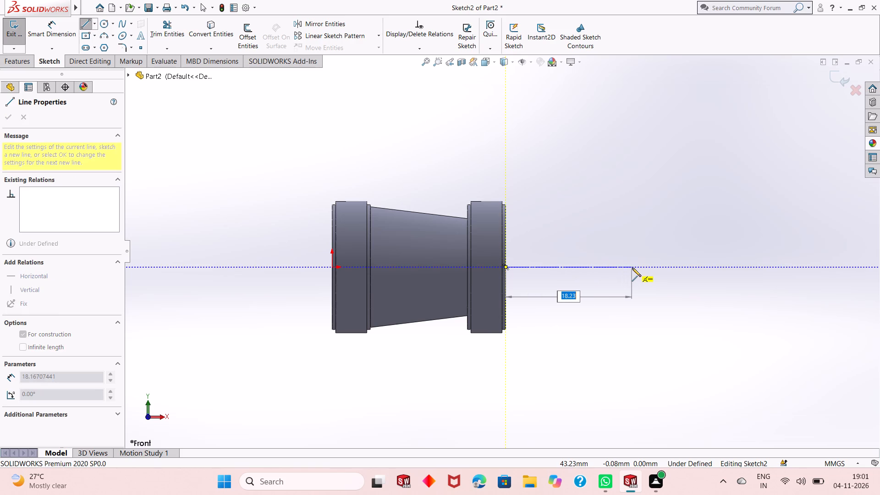
pyautogui.click(670, 268)
pyautogui.rightClick(670, 268)
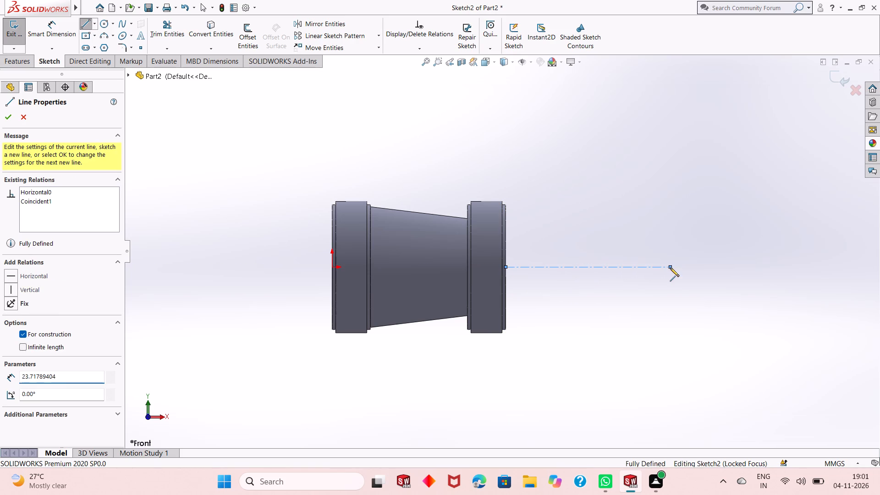
pyautogui.click(693, 275)
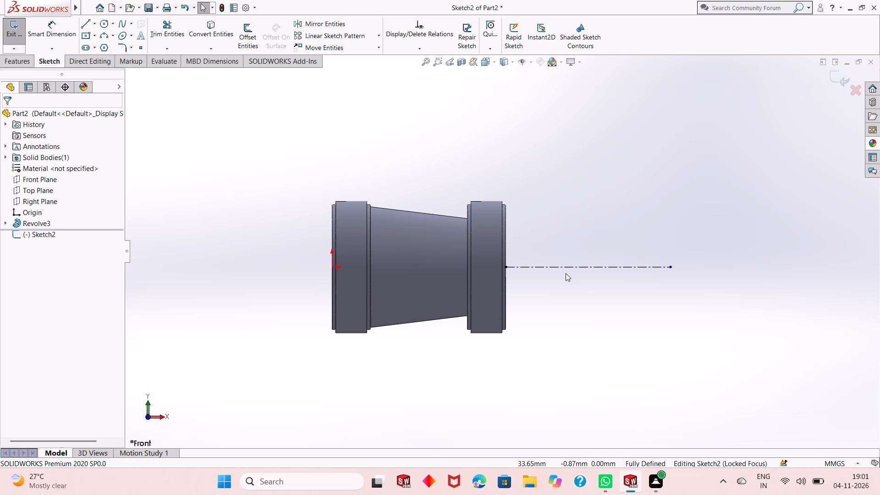
# Sketch a closed rectangular half-profile 13/2 mm high and 33 mm long, extending outward from the end face with its base on the centreline.
pyautogui.scroll(2, 450, 289)
pyautogui.scroll(-2, 606, 235)
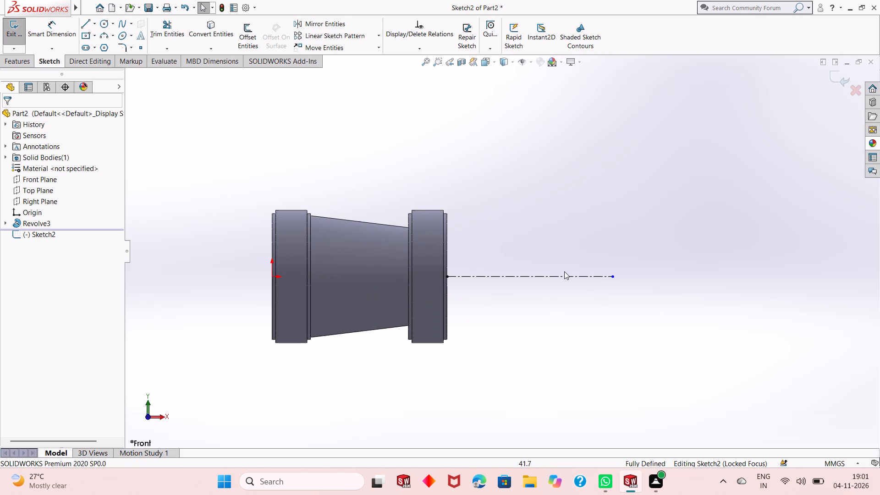
pyautogui.click(89, 25)
pyautogui.click(449, 277)
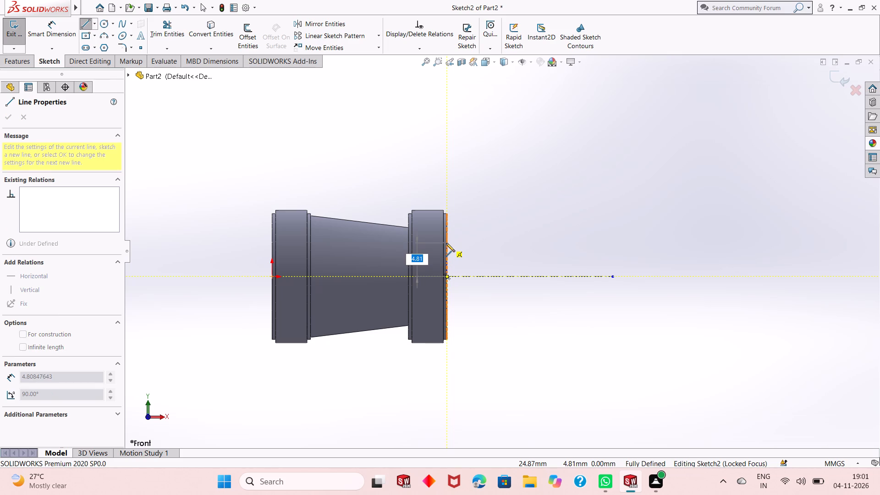
pyautogui.write('13/')
pyautogui.press('2')
pyautogui.press('Return')
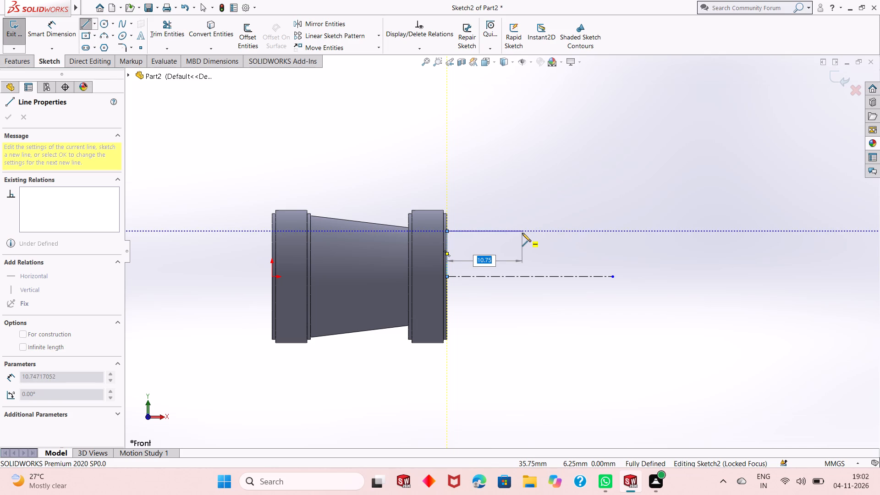
pyautogui.write('33')
pyautogui.press('Return')
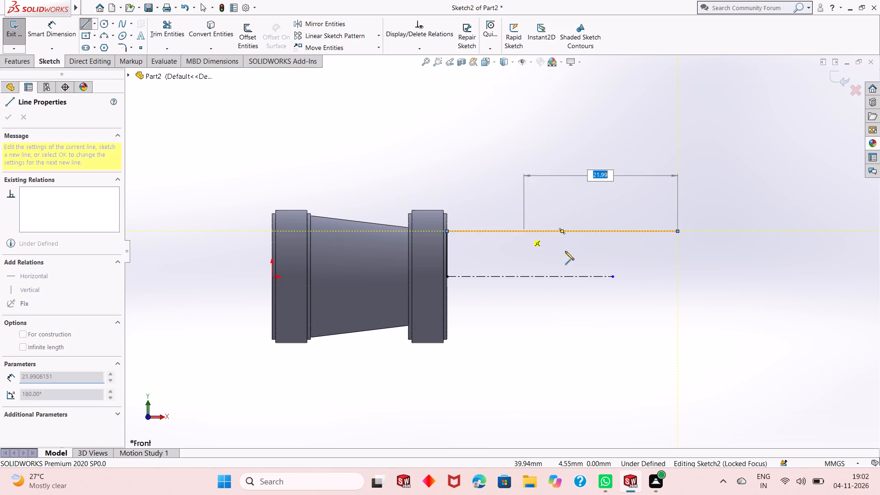
pyautogui.click(677, 279)
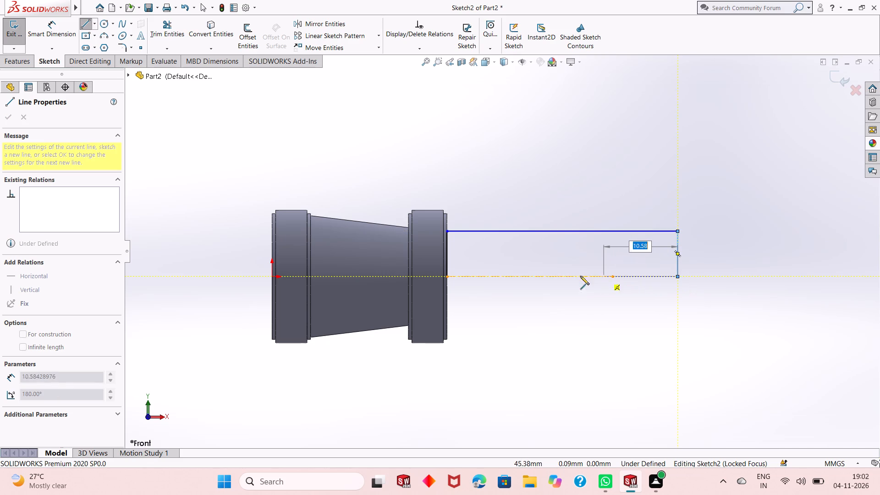
pyautogui.click(448, 276)
pyautogui.rightClick(511, 176)
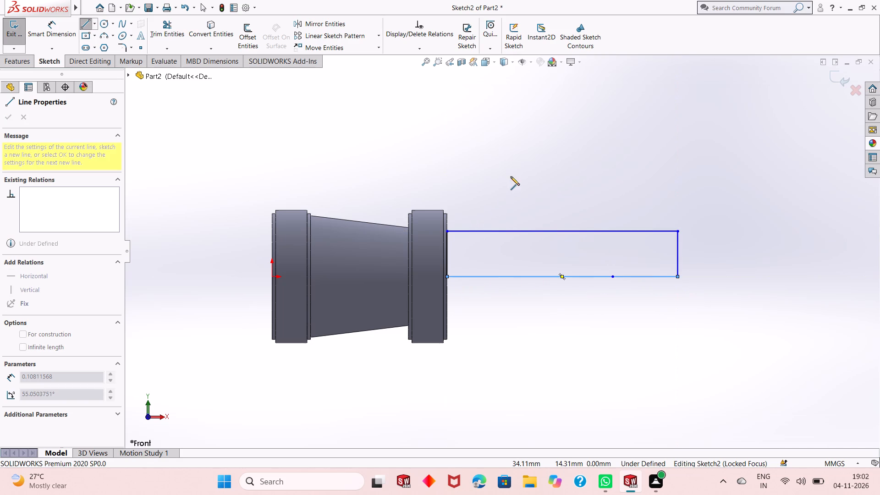
pyautogui.click(527, 183)
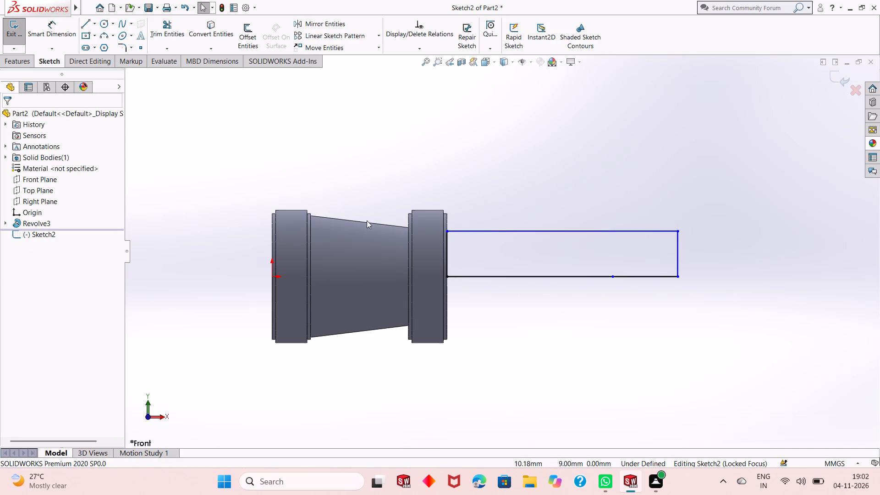
# Dimension the rectangle's outer vertical edge at 6.5 mm and its base line at 33 mm.
pyautogui.click(61, 38)
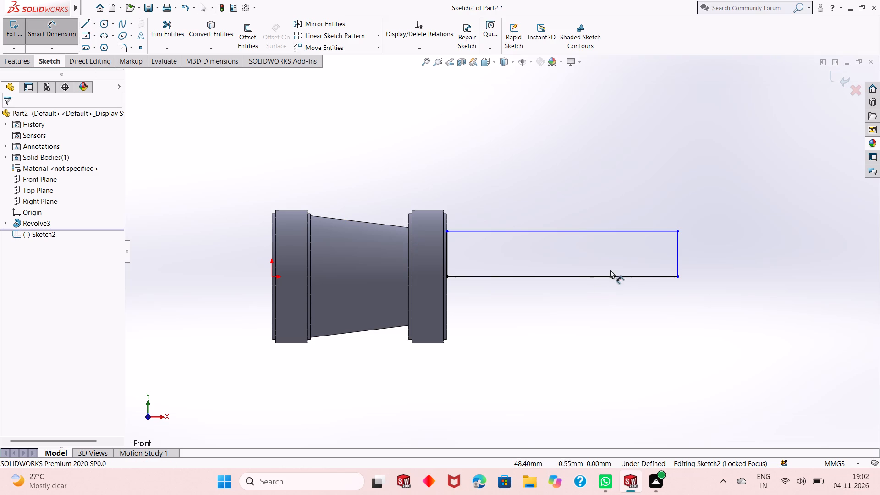
pyautogui.click(676, 253)
pyautogui.click(715, 247)
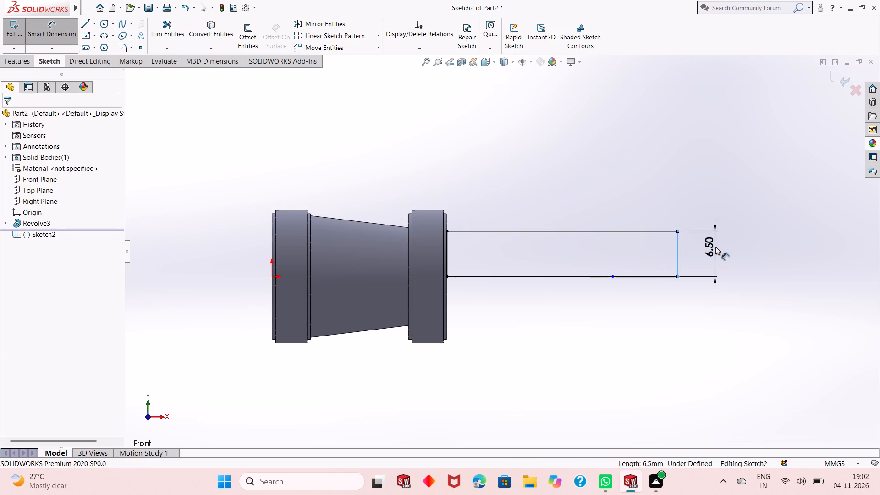
pyautogui.press('Return')
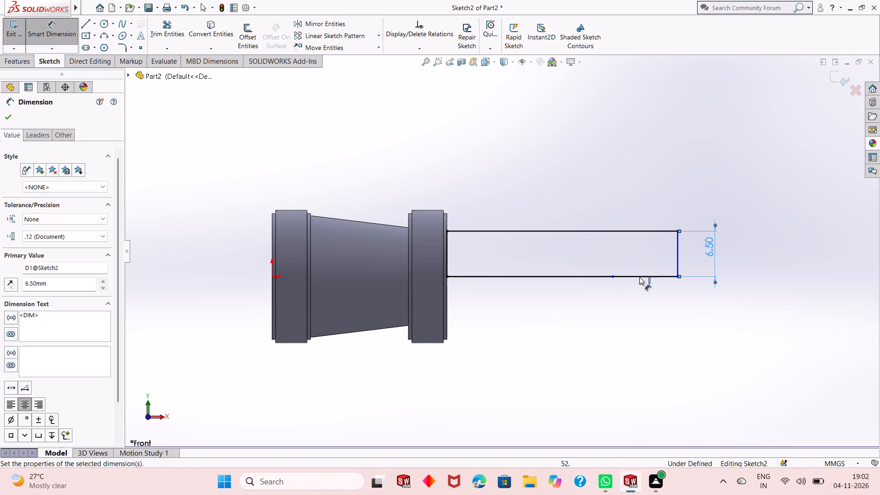
pyautogui.click(632, 280)
pyautogui.click(651, 277)
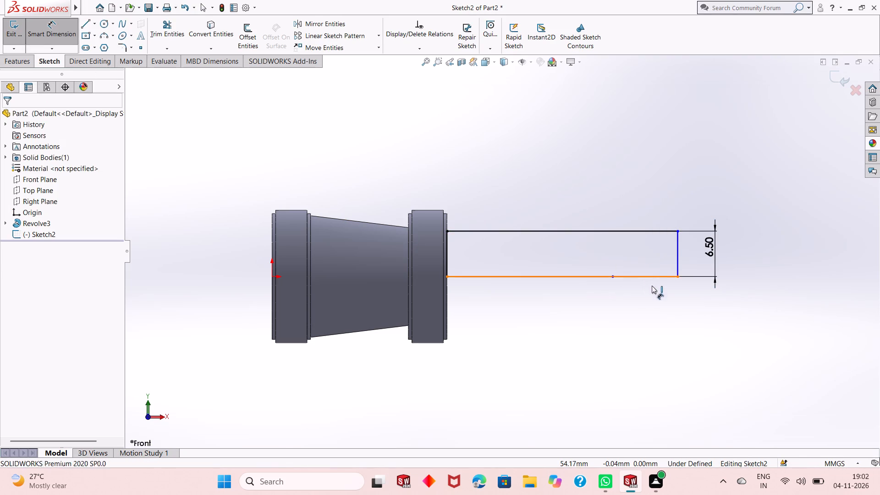
pyautogui.click(649, 303)
pyautogui.press('Return')
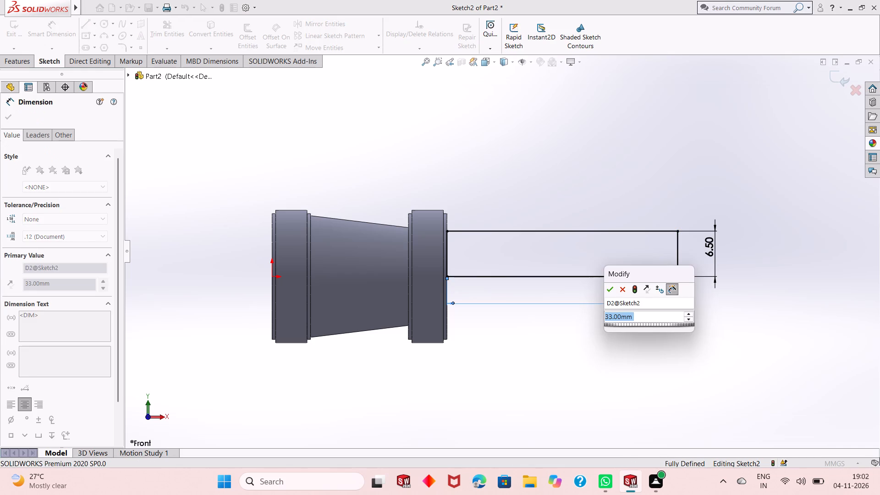
pyautogui.scroll(1, 494, 291)
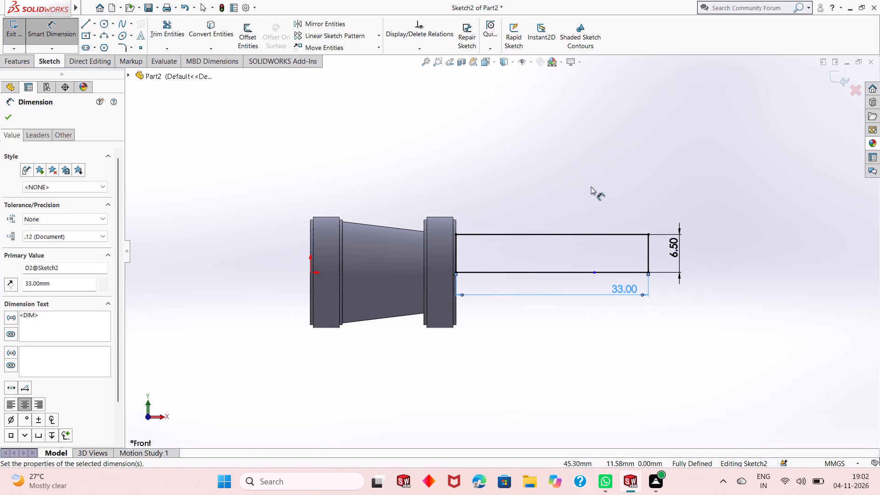
pyautogui.rightClick(616, 161)
pyautogui.click(638, 189)
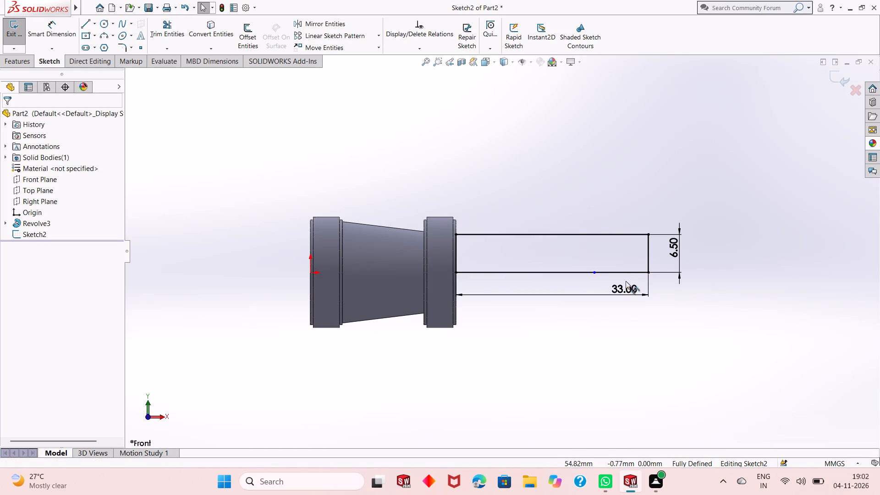
# Revolve the rectangular half-profile 360 degrees about the centreline as a solid boss merged with the collared body.
pyautogui.click(27, 63)
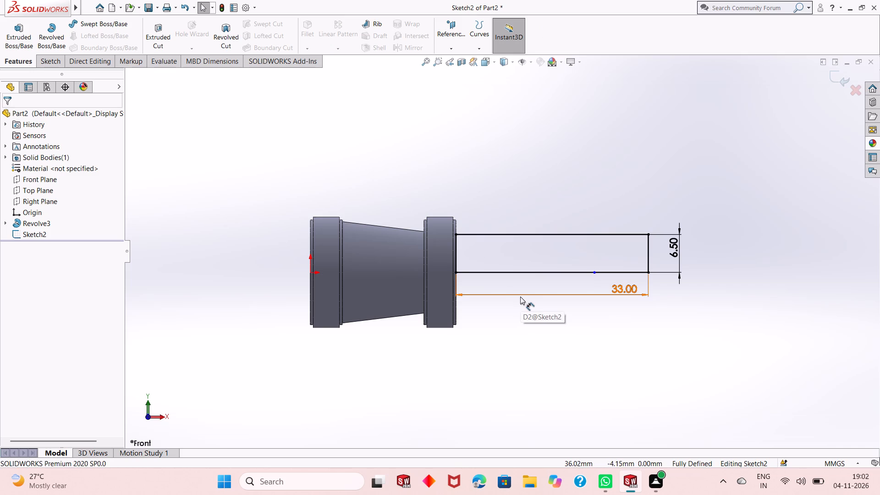
pyautogui.scroll(1, 503, 302)
pyautogui.scroll(1, 541, 282)
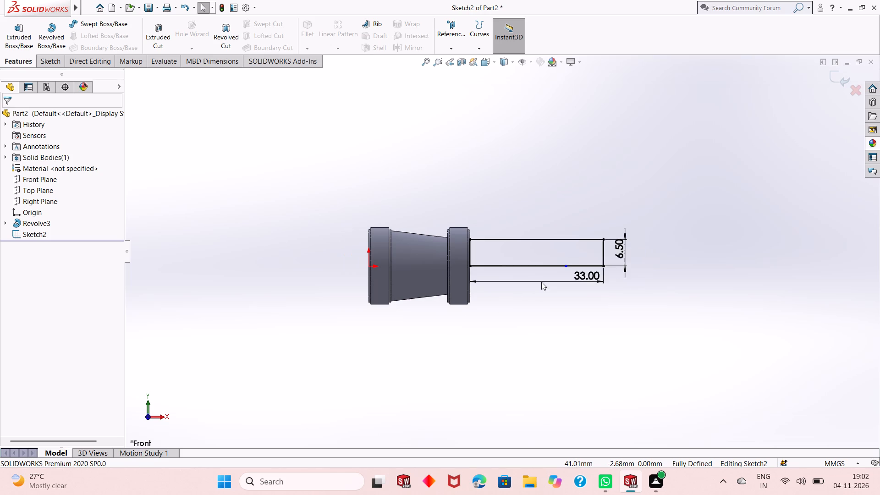
pyautogui.moveTo(618, 265); pyautogui.dragTo(598, 280, button='middle')
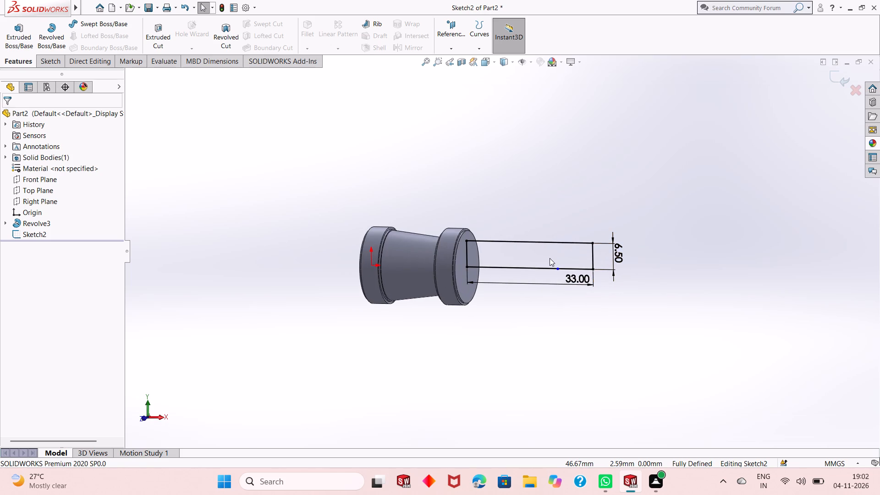
pyautogui.scroll(-2, 553, 255)
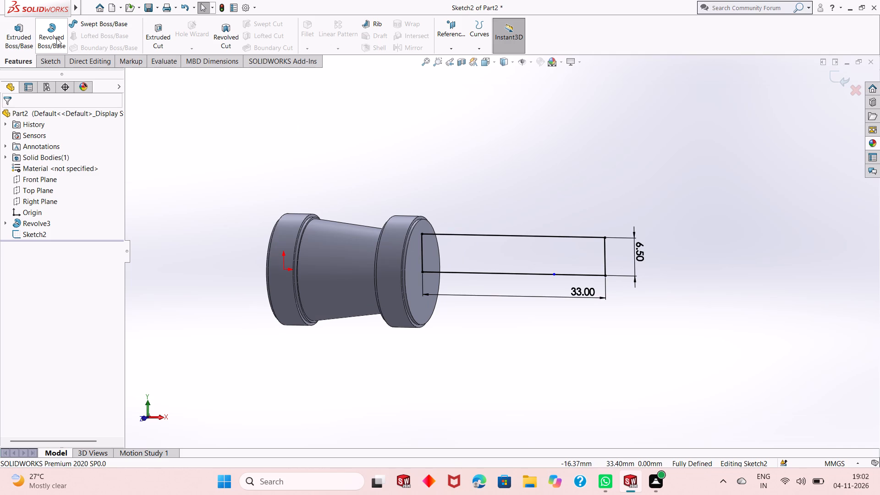
pyautogui.click(56, 38)
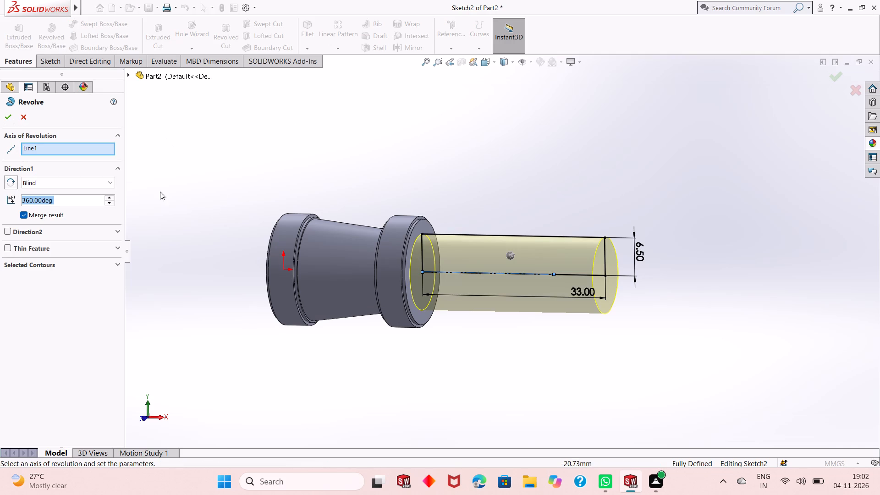
pyautogui.click(7, 114)
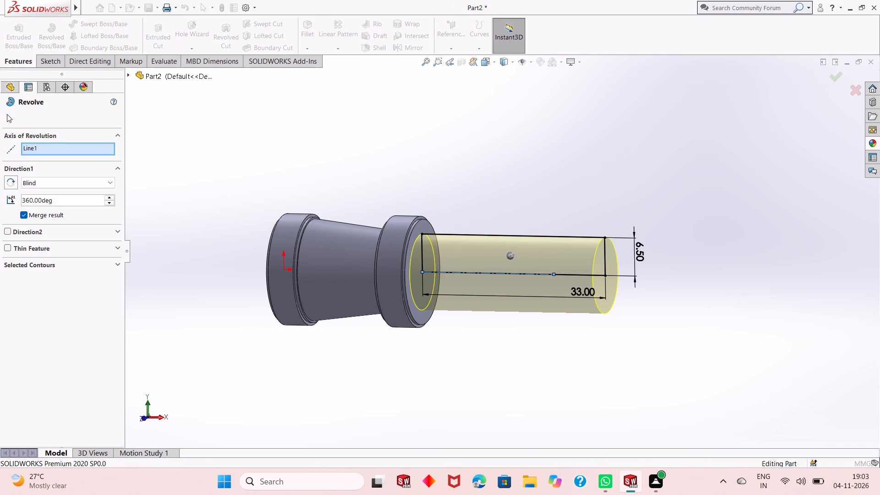
pyautogui.click(403, 338)
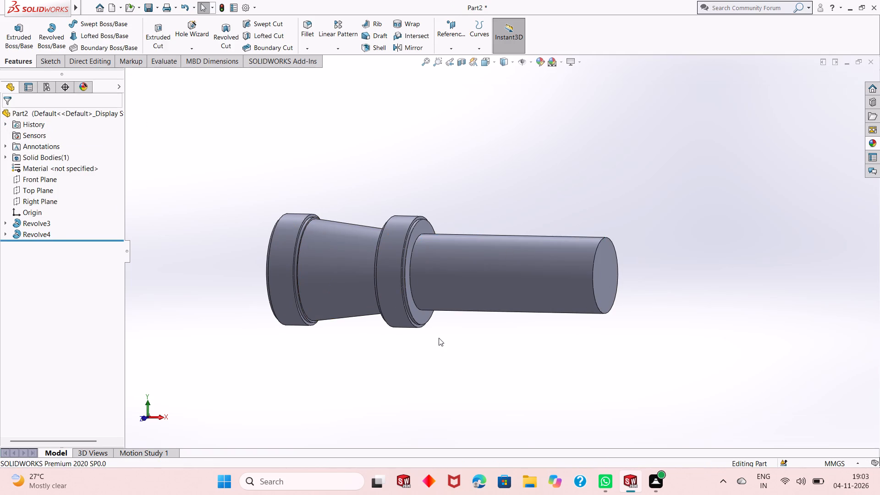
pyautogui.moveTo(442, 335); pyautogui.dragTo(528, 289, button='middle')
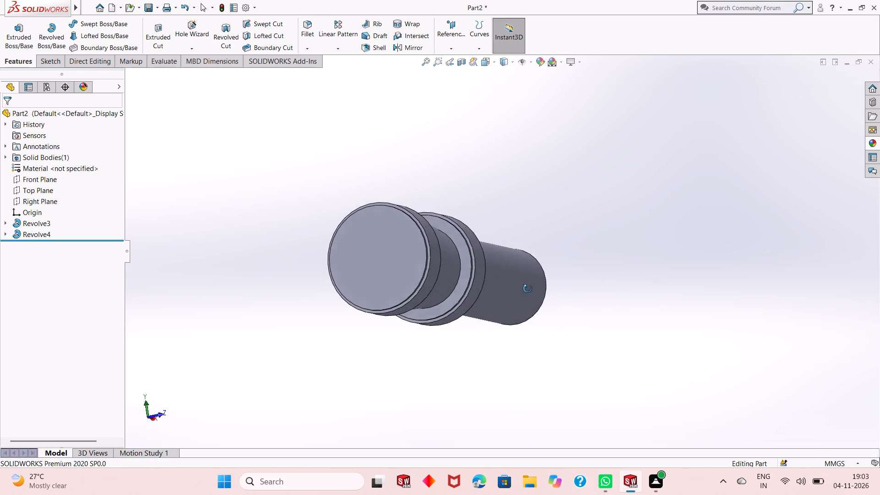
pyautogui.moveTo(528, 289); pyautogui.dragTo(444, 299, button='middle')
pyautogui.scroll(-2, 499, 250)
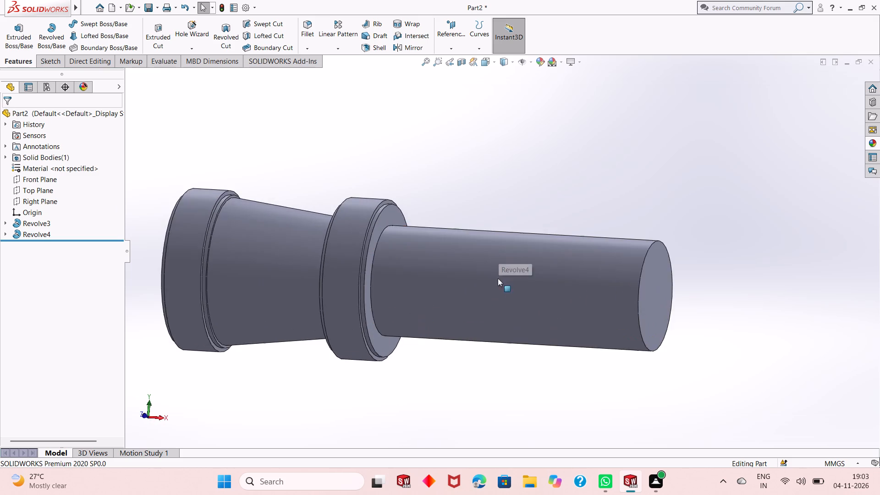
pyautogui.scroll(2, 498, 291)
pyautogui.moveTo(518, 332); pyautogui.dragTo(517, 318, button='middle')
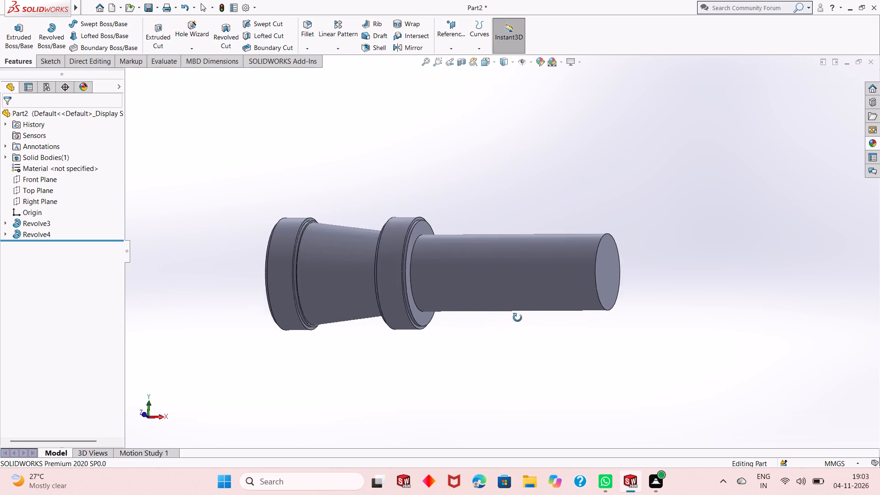
# On a new Front Plane sketch, draw a horizontal centreline about 43 mm outward from the centre of the shaft's free end face.
pyautogui.moveTo(517, 318); pyautogui.dragTo(532, 332, button='middle')
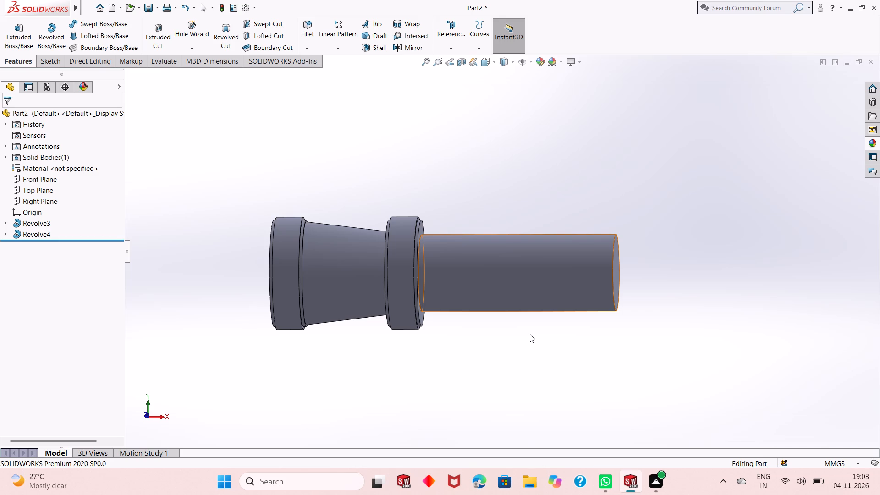
pyautogui.click(45, 178)
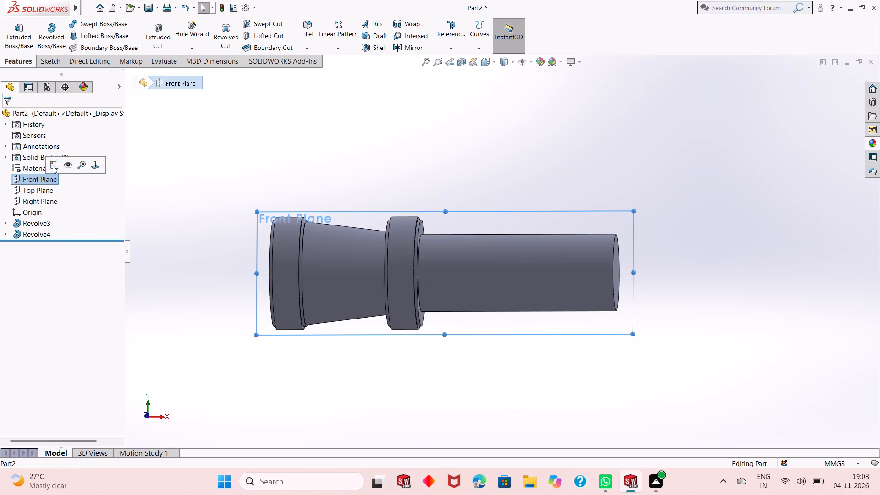
pyautogui.click(53, 165)
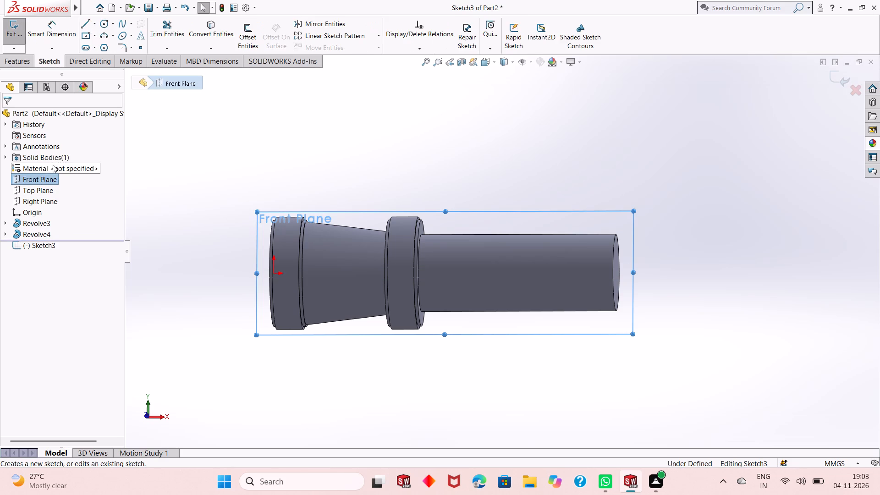
pyautogui.hotkey('ctrl', '8')
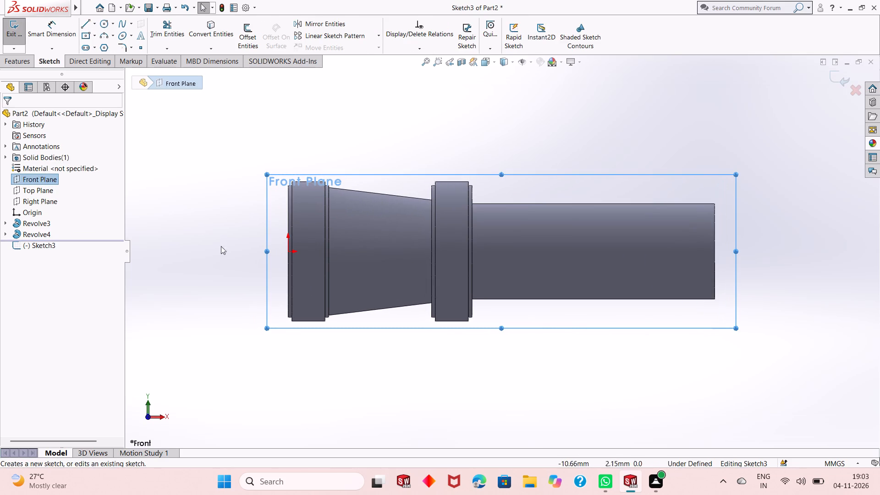
pyautogui.scroll(3, 275, 296)
pyautogui.scroll(-2, 649, 210)
pyautogui.scroll(-1, 648, 278)
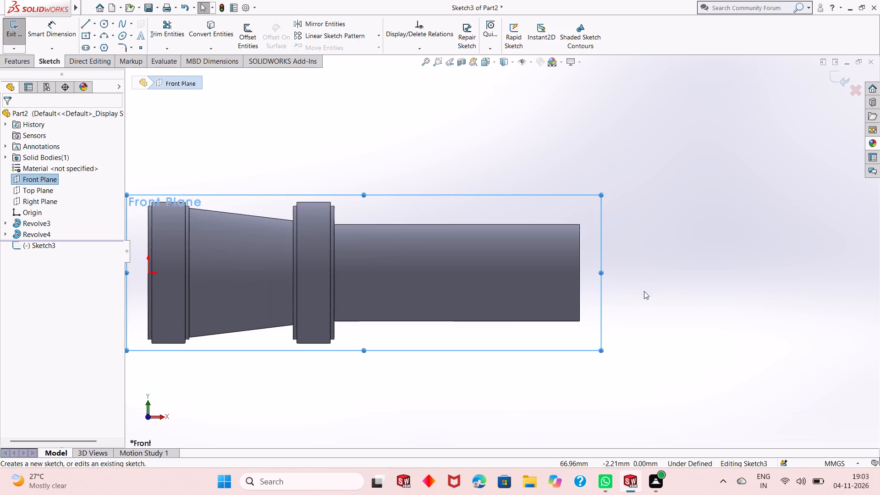
pyautogui.scroll(-2, 625, 267)
pyautogui.scroll(2, 509, 279)
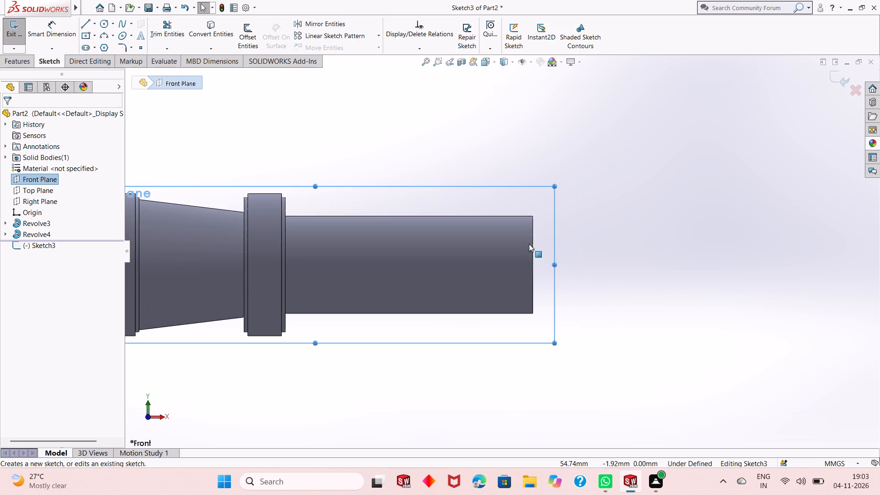
pyautogui.click(536, 165)
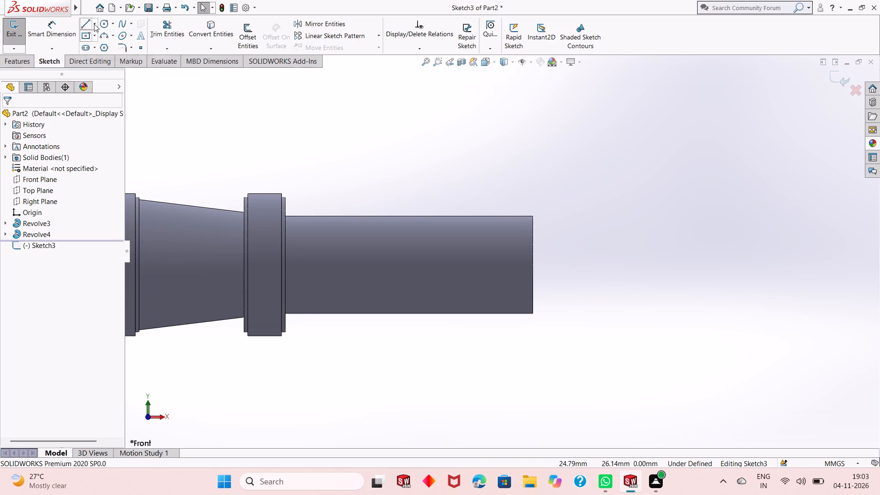
pyautogui.click(94, 24)
pyautogui.click(99, 45)
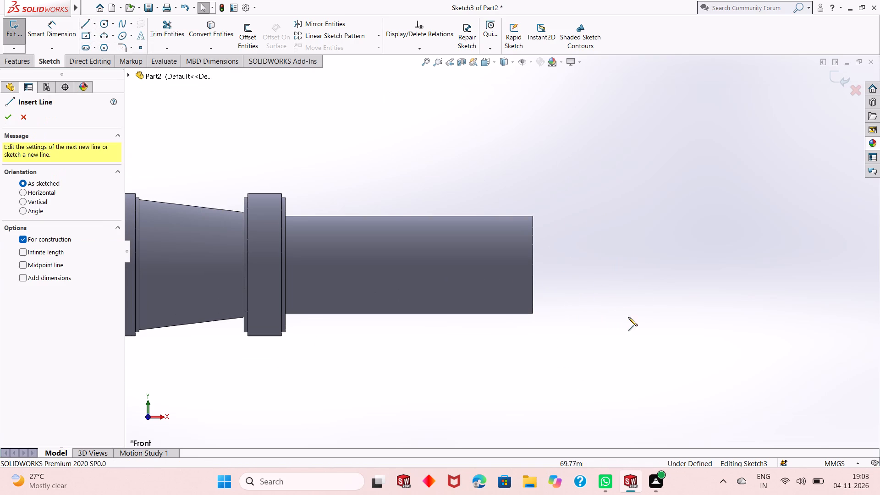
pyautogui.click(532, 264)
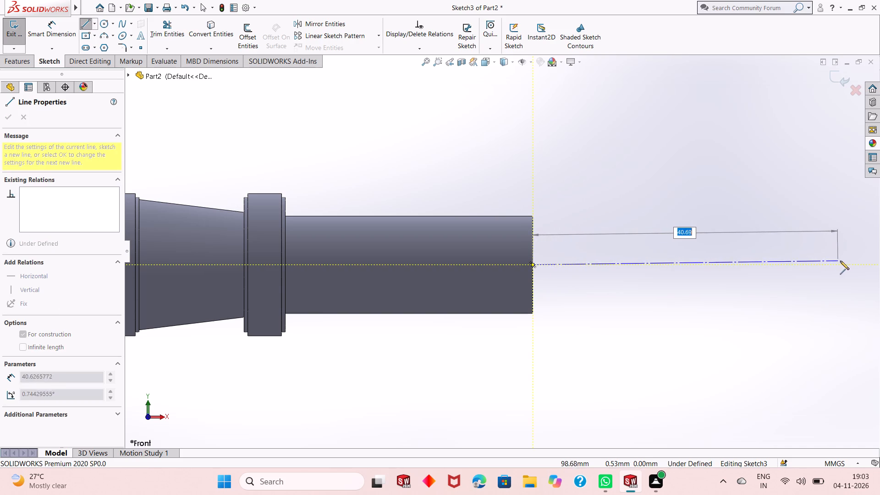
pyautogui.click(853, 263)
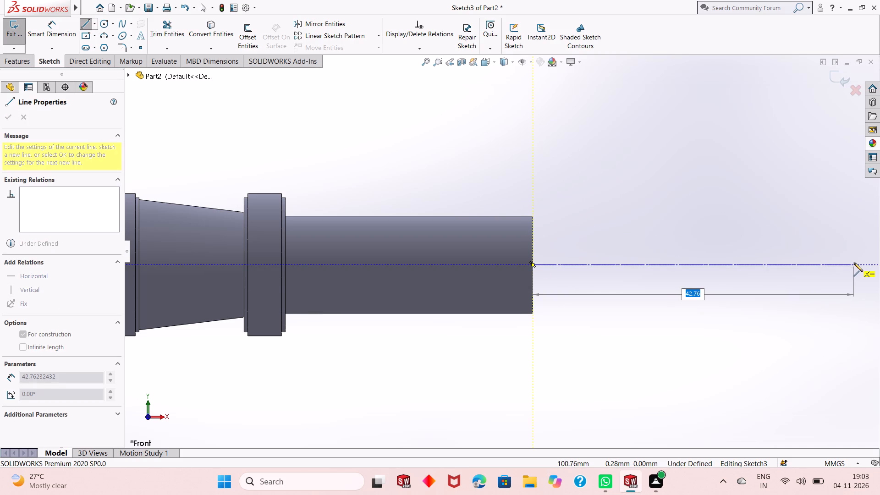
pyautogui.rightClick(842, 225)
pyautogui.click(848, 234)
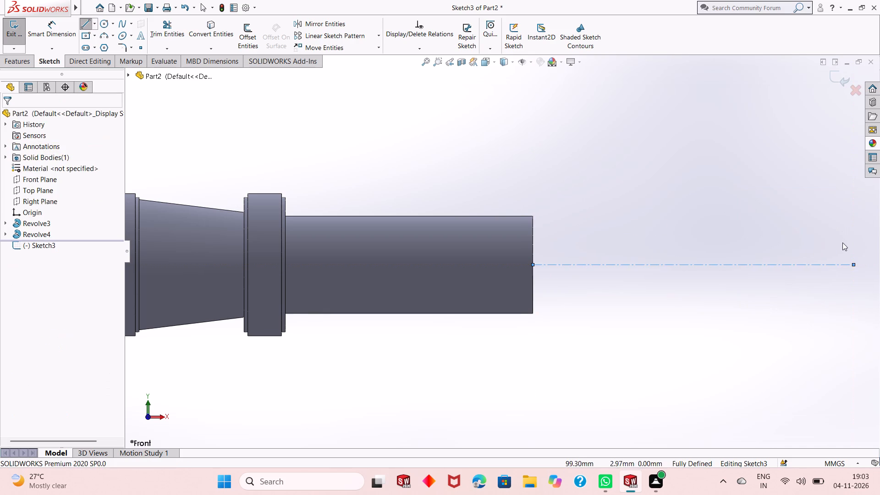
# From the centreline's start, sketch a vertical line 17/2 mm high along the shaft's end face, followed by a 1 mm horizontal line outward.
pyautogui.scroll(-2, 847, 234)
pyautogui.scroll(2, 672, 283)
pyautogui.scroll(-1, 713, 247)
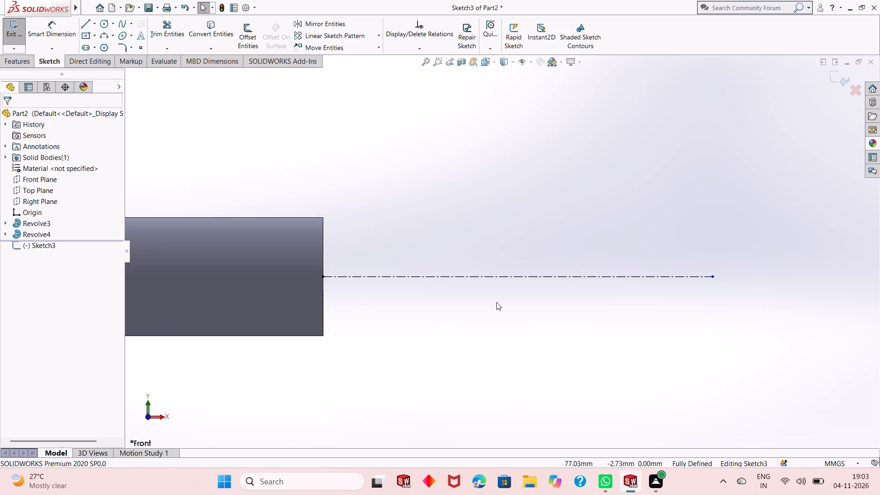
pyautogui.scroll(1, 497, 302)
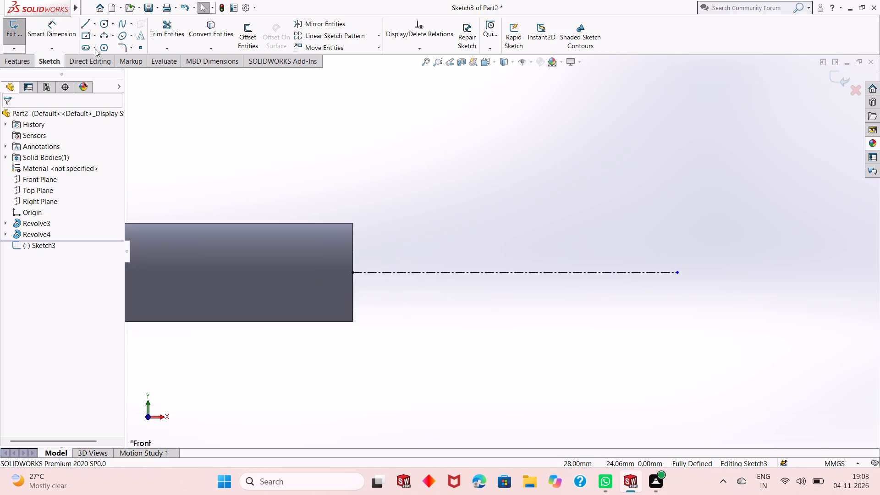
pyautogui.click(85, 24)
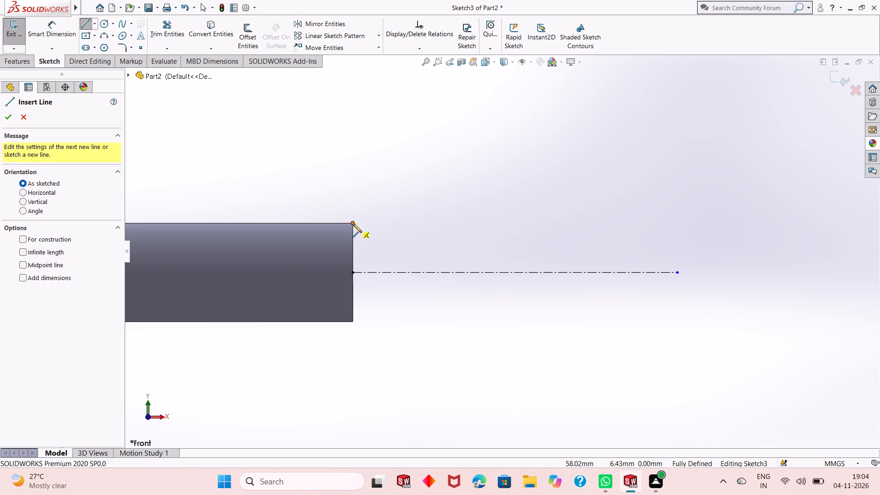
pyautogui.click(354, 271)
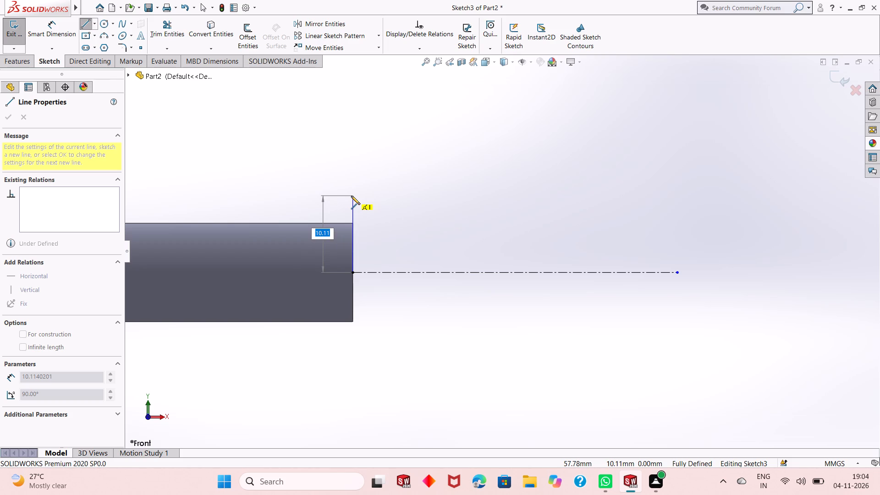
pyautogui.write('17/2')
pyautogui.press('Return')
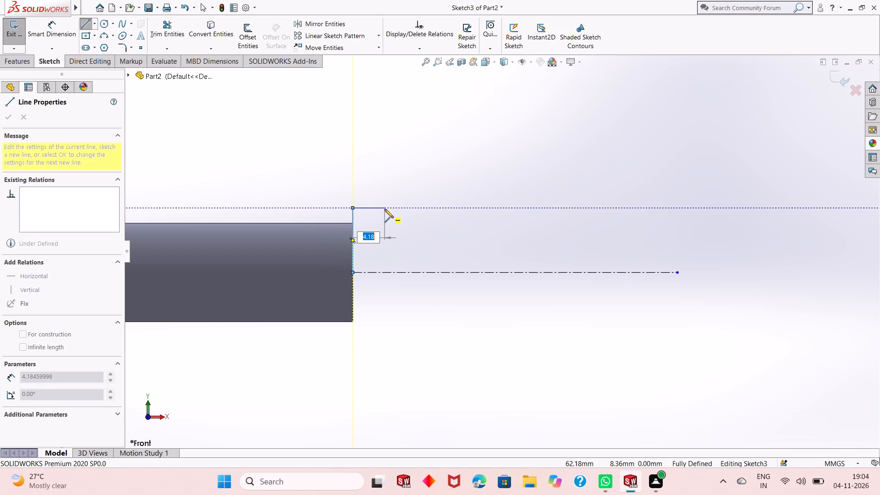
pyautogui.press('1')
pyautogui.press('Return')
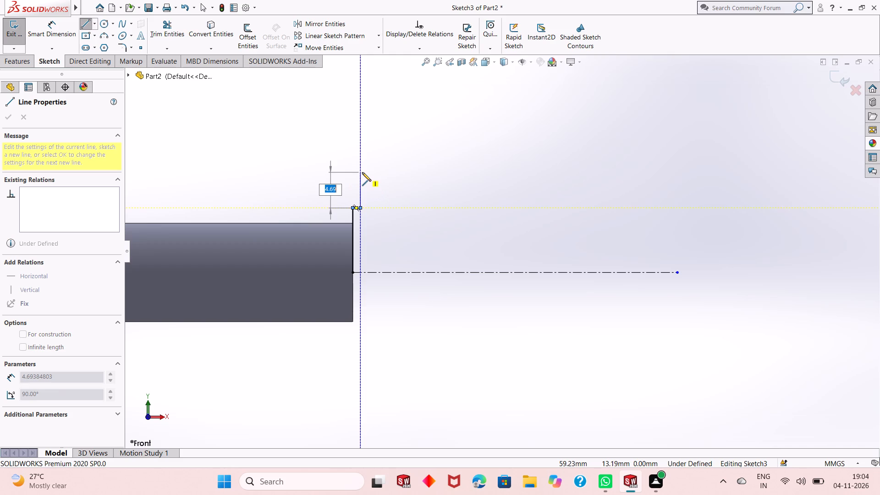
pyautogui.press('Escape')
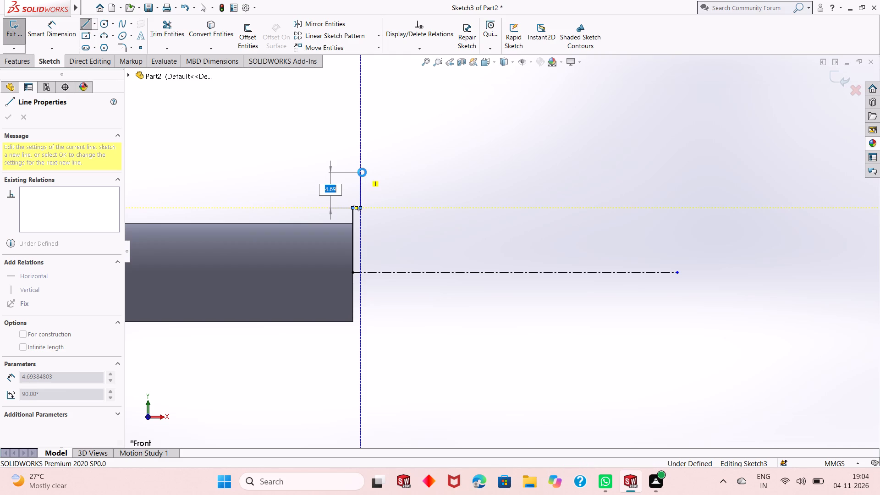
pyautogui.click(382, 228)
# Dimension the vertical line on the shaft's end face at 8.5 mm.
pyautogui.click(63, 31)
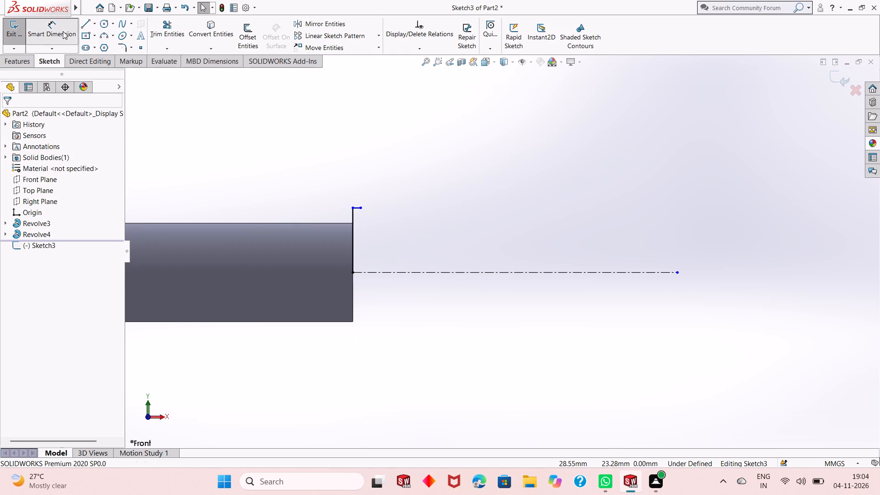
pyautogui.click(352, 217)
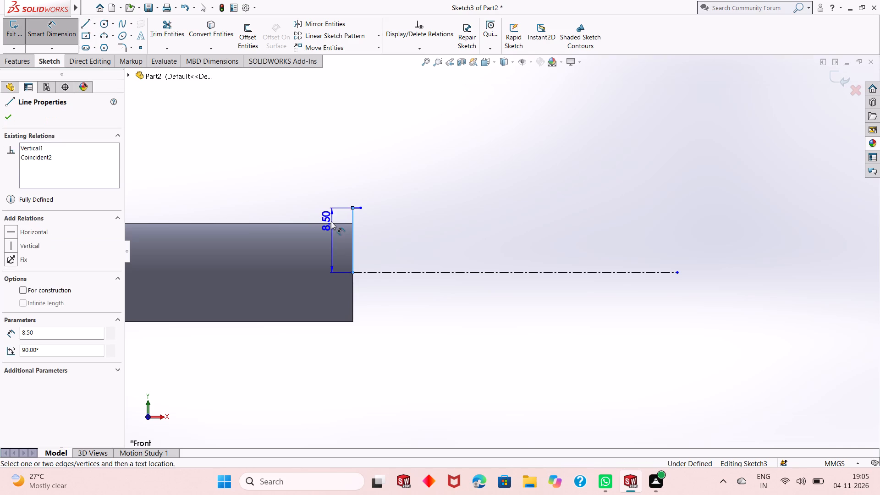
pyautogui.click(331, 221)
pyautogui.press('Return')
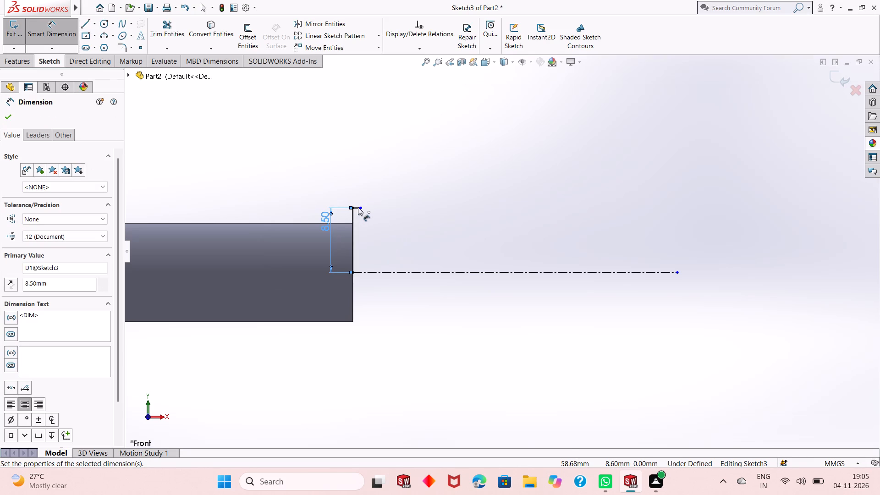
pyautogui.rightClick(419, 199)
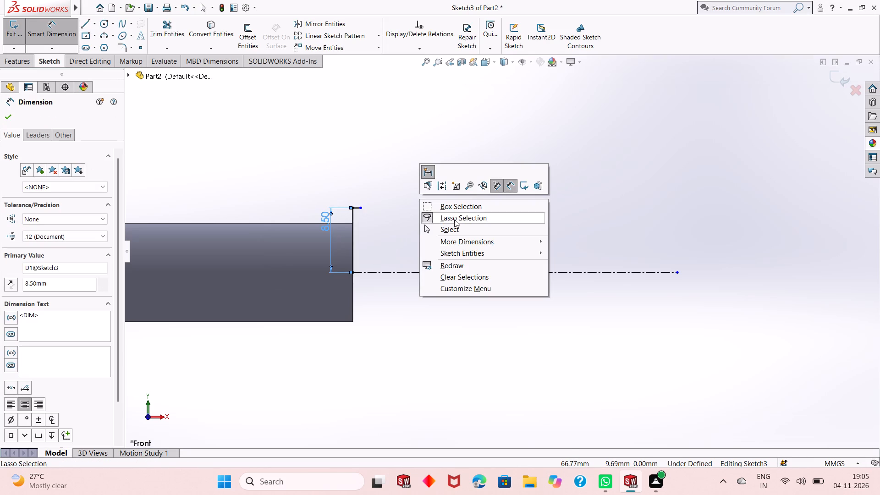
pyautogui.click(456, 231)
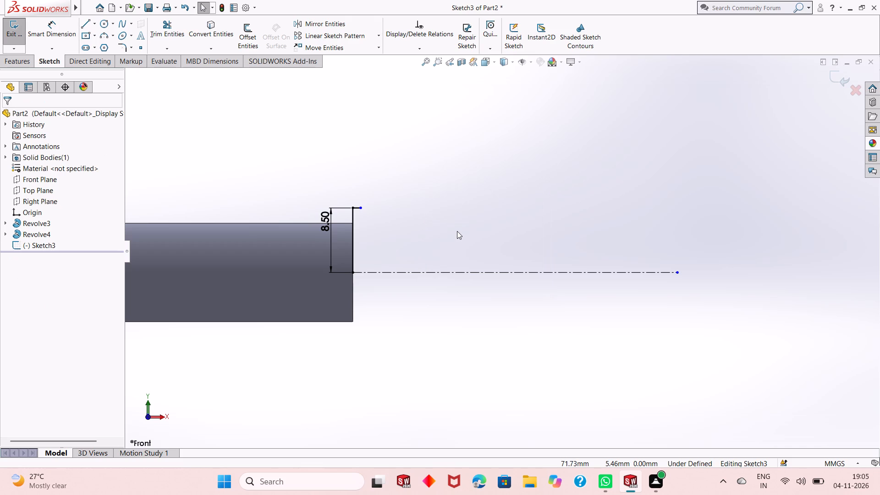
# Continue the stepped collar profile 1 mm up, 4 mm outward, 1 mm down and 1 mm outward, ending with a vertical line to the centreline.
pyautogui.scroll(1, 366, 245)
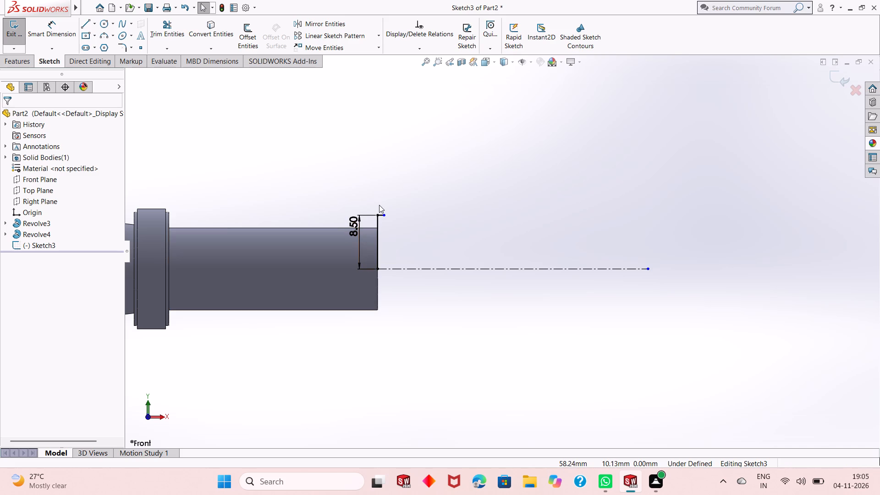
pyautogui.scroll(-1, 379, 205)
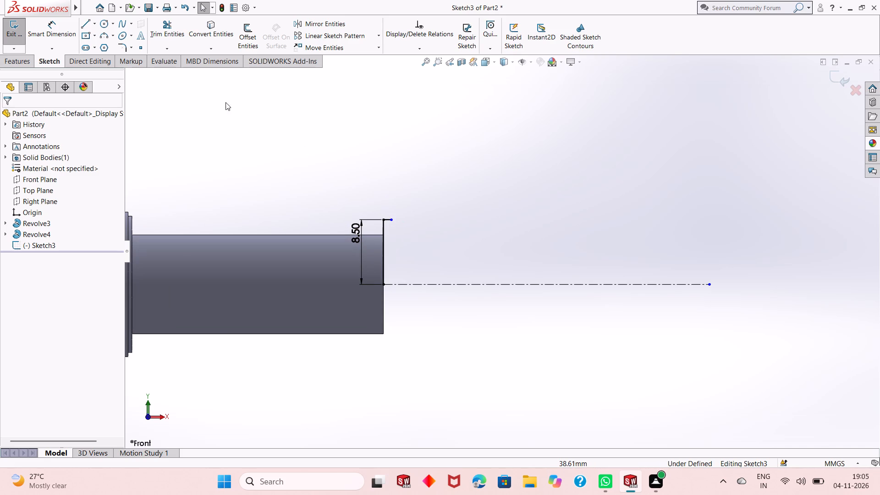
pyautogui.click(85, 27)
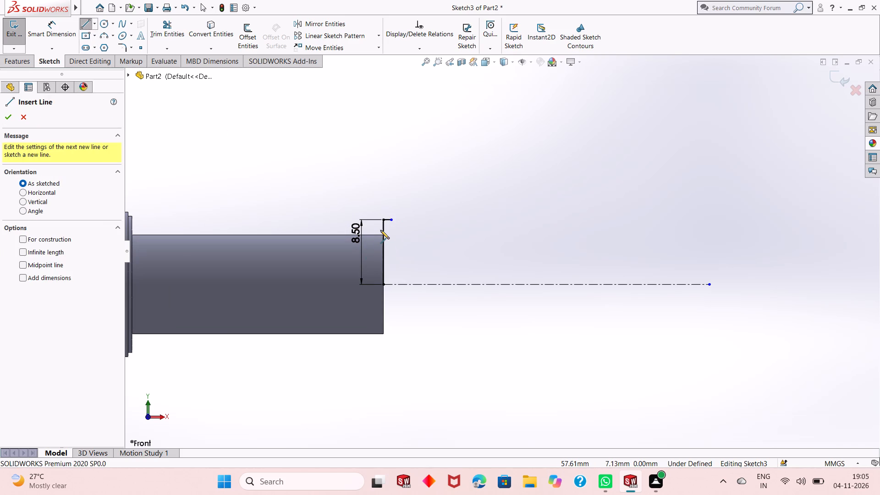
pyautogui.click(391, 221)
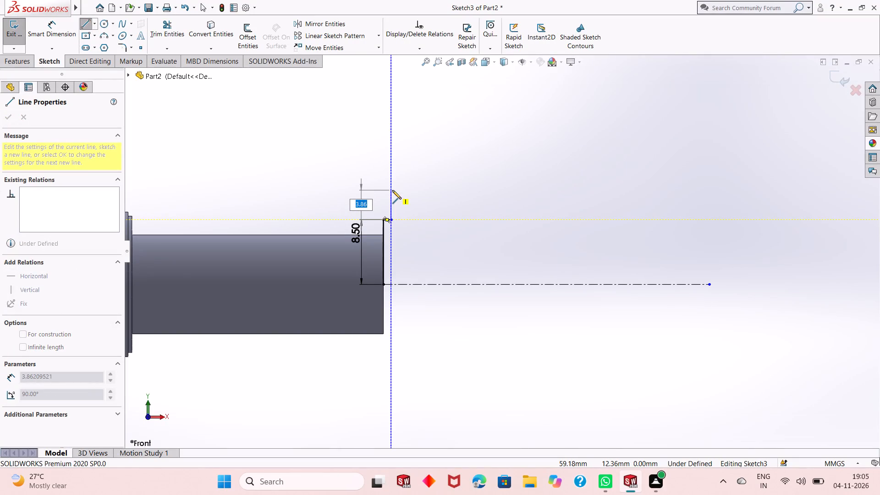
pyautogui.press('1')
pyautogui.press('Return')
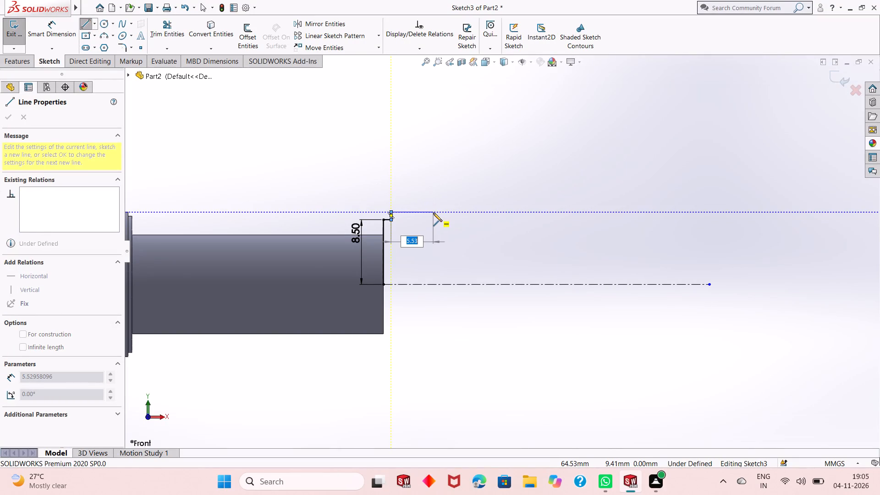
pyautogui.press('4')
pyautogui.press('Return')
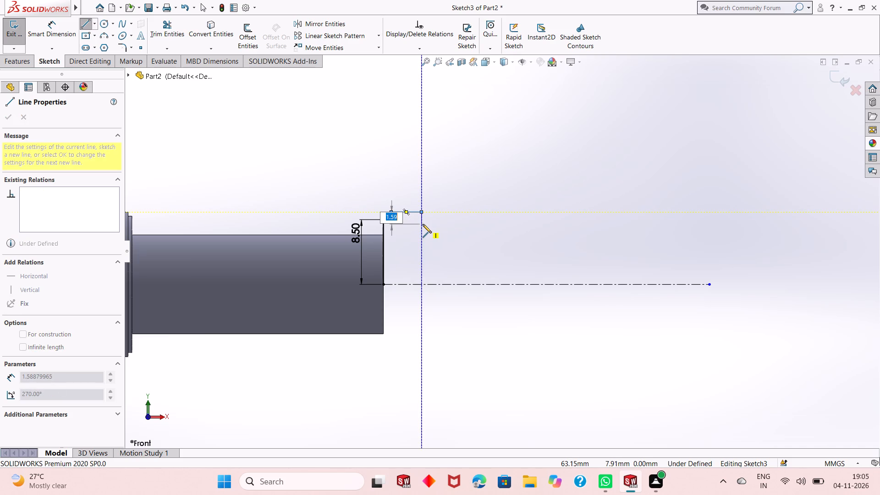
pyautogui.press('1')
pyautogui.press('Return')
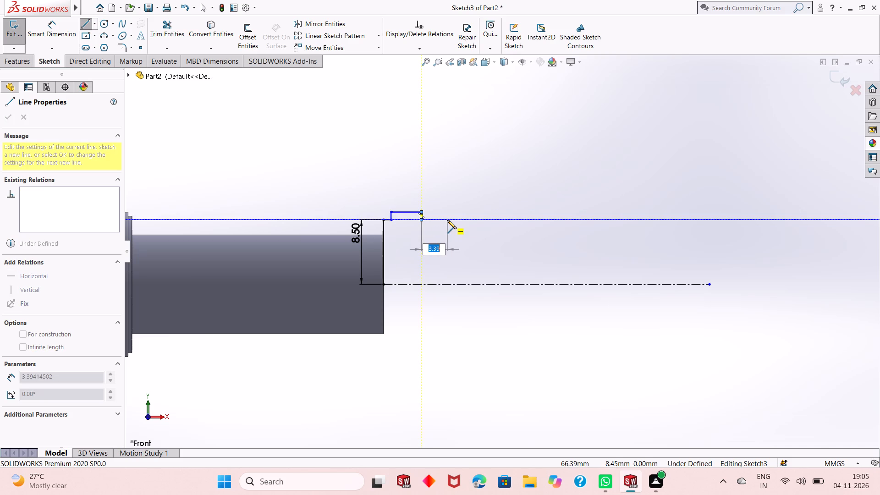
pyautogui.press('1')
pyautogui.press('Return')
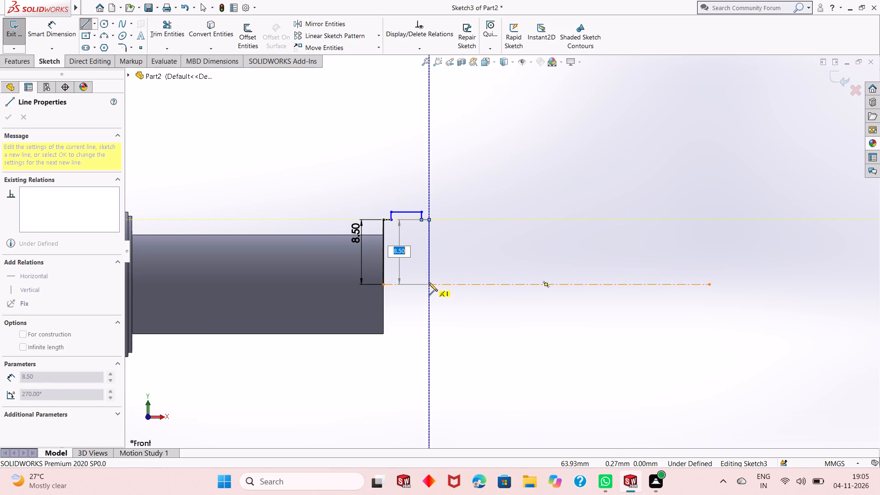
pyautogui.click(429, 285)
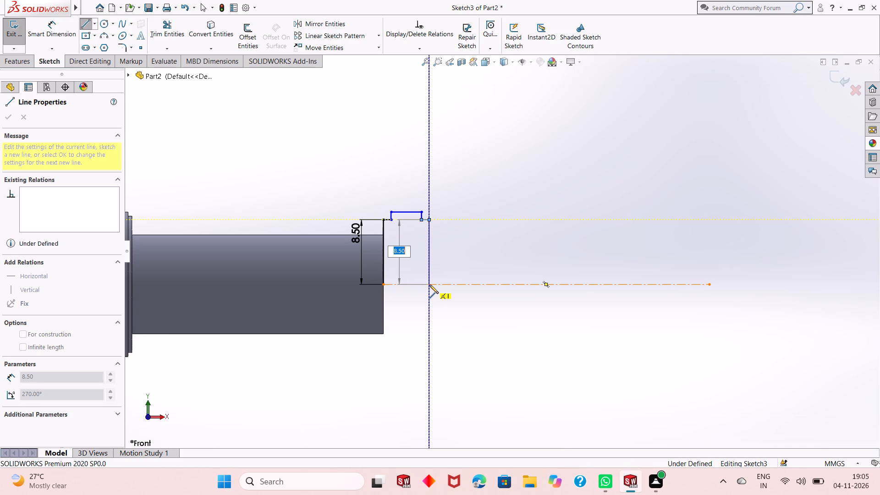
pyautogui.rightClick(477, 233)
pyautogui.click(496, 236)
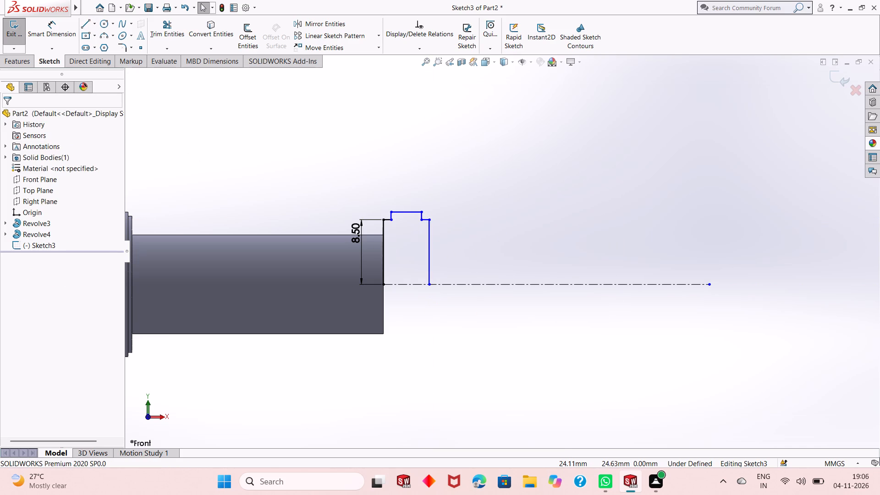
# Dimension the collar profile's top corner nearest the shaft at 19/2 mm above the centreline.
pyautogui.click(82, 29)
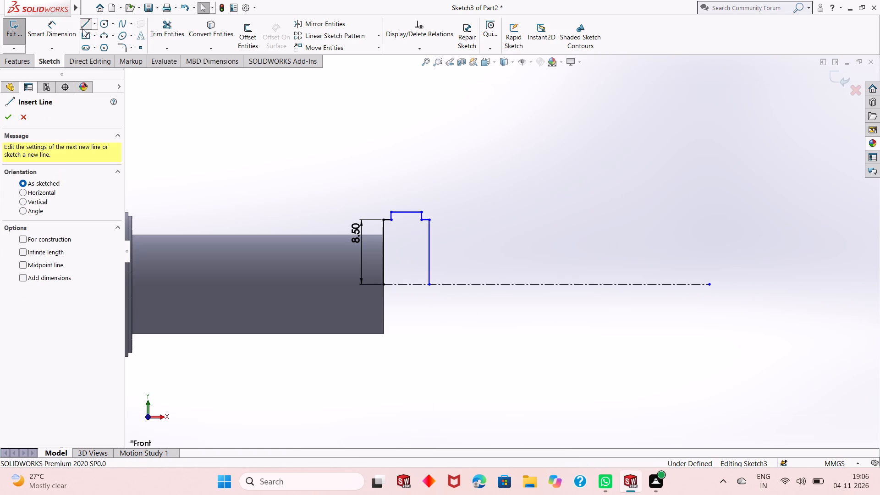
pyautogui.click(10, 121)
pyautogui.click(53, 38)
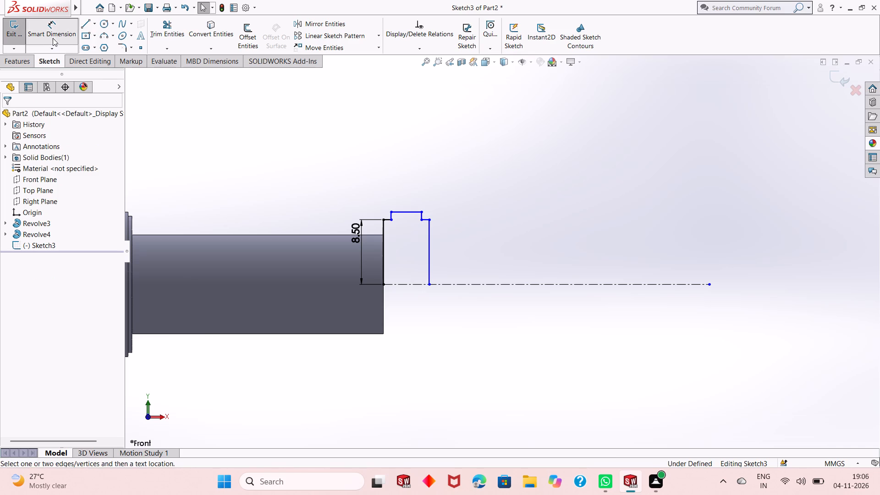
pyautogui.scroll(-5, 411, 242)
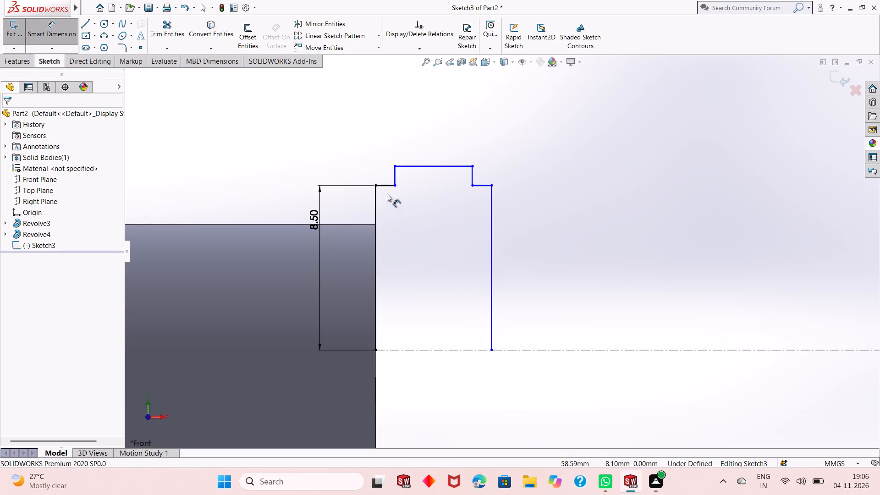
pyautogui.click(394, 165)
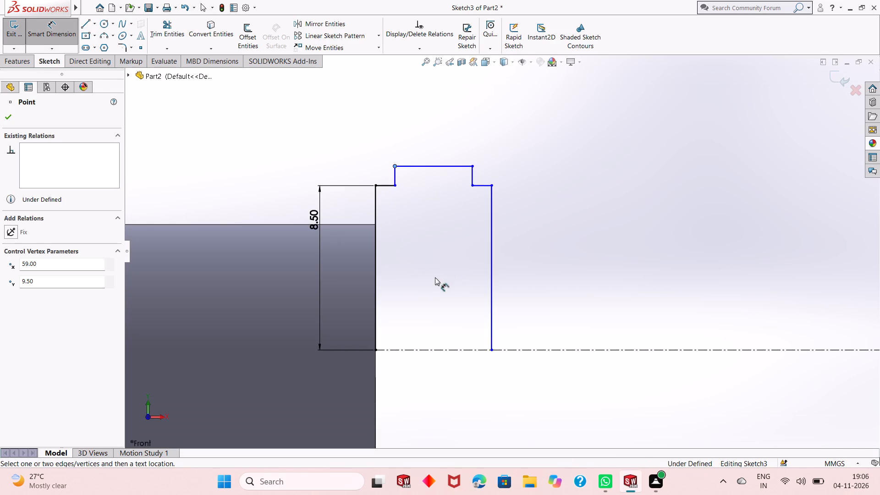
pyautogui.click(444, 352)
pyautogui.click(289, 341)
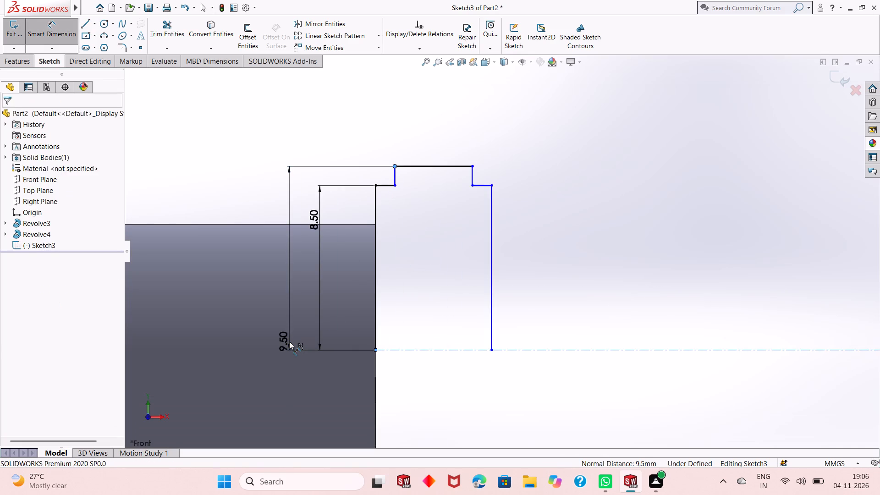
pyautogui.write('19/2')
pyautogui.press('Return')
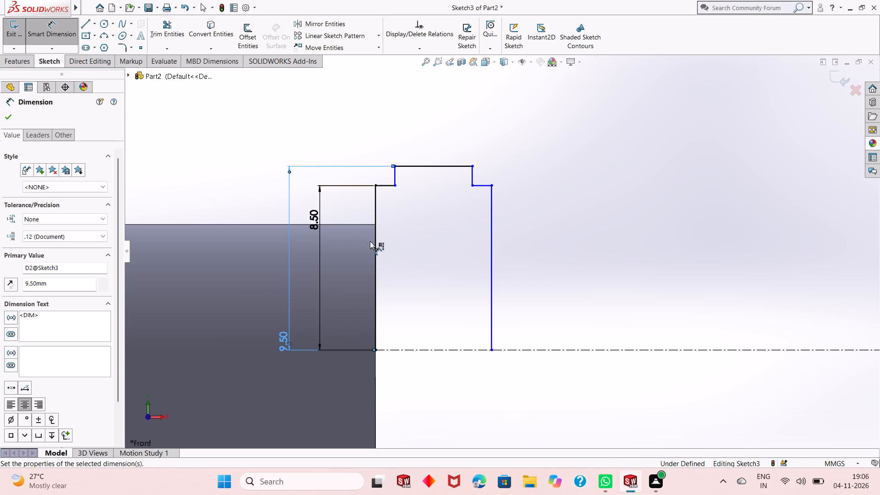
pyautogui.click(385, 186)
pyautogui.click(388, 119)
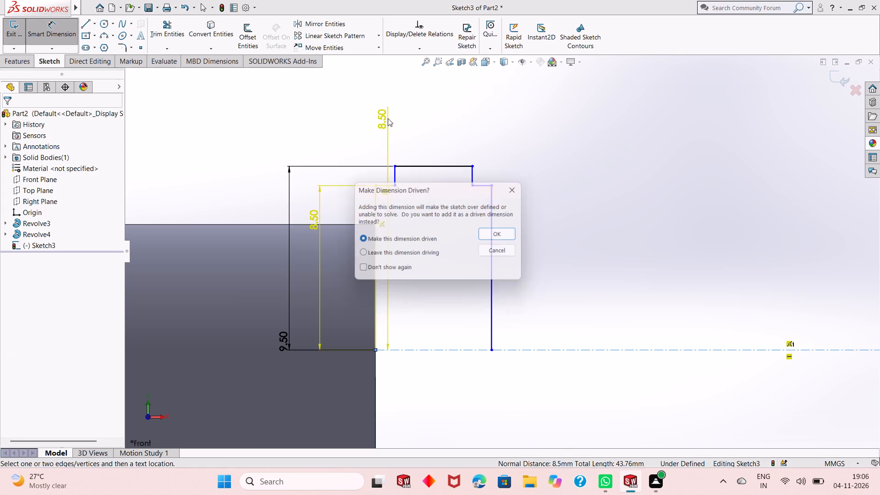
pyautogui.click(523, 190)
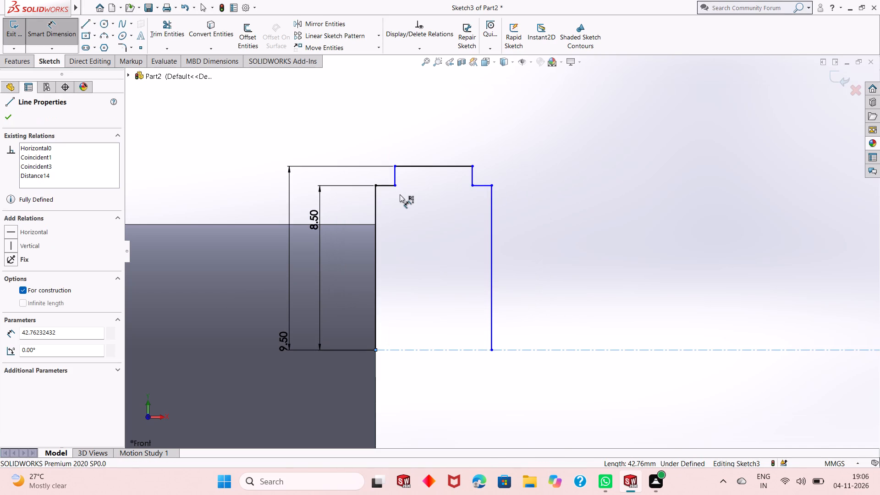
# Dimension the collar profile's three horizontal segments, outward from the shaft, at 1 mm, 4 mm and 1 mm.
pyautogui.click(388, 187)
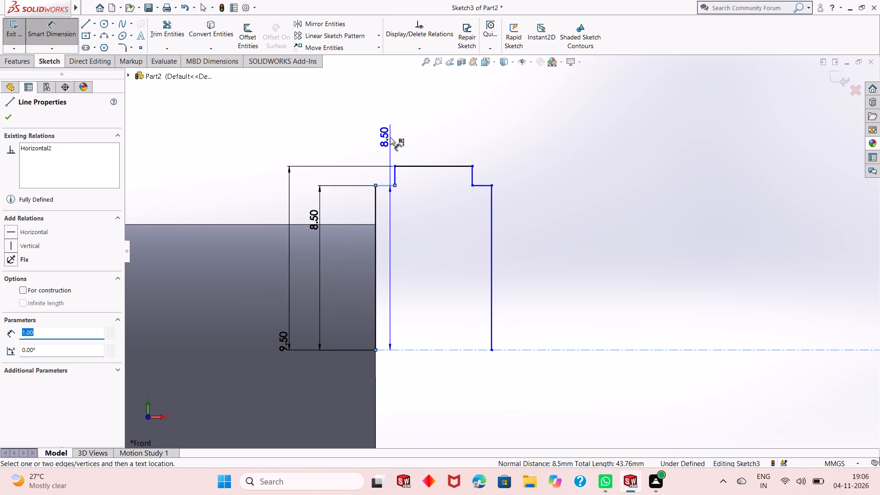
pyautogui.press('Escape')
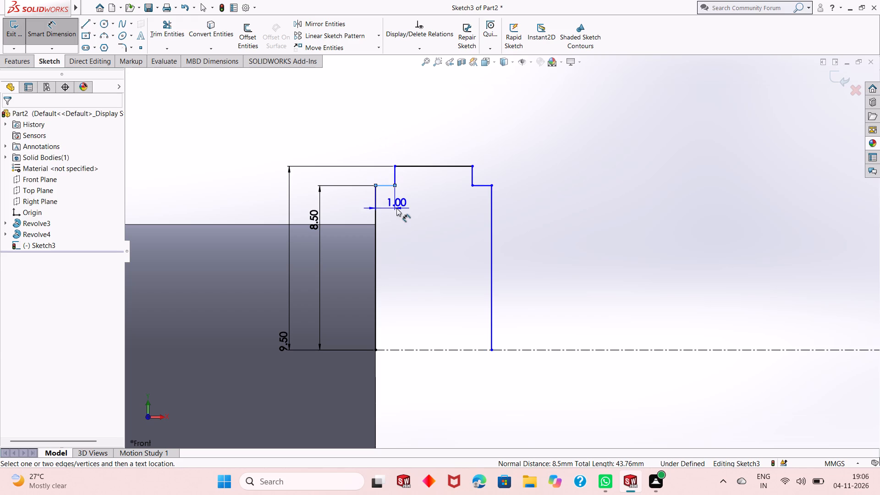
pyautogui.click(383, 116)
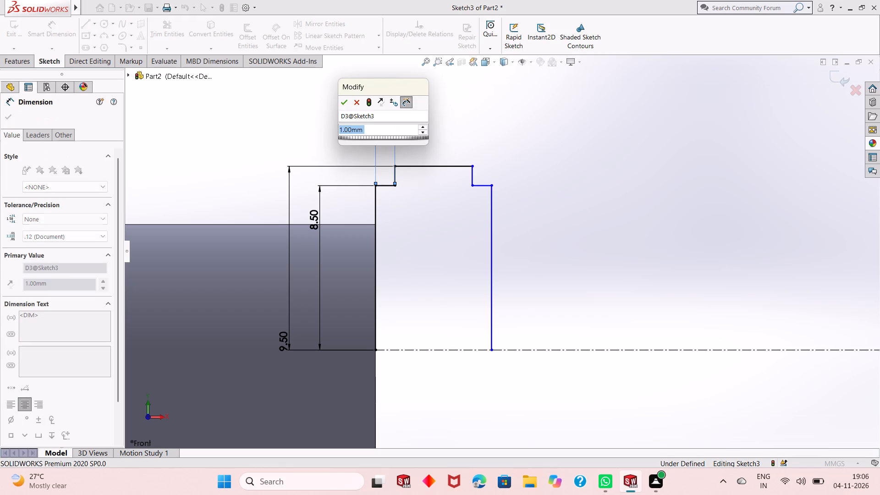
pyautogui.press('Return')
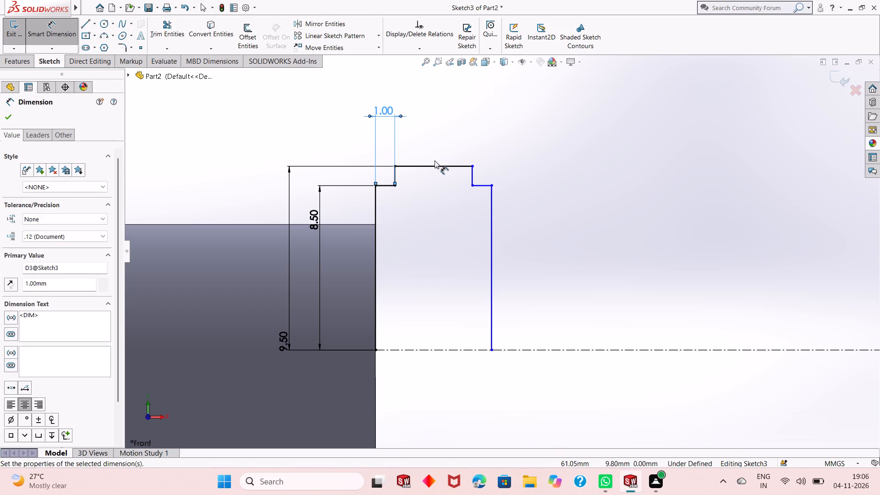
pyautogui.click(435, 167)
pyautogui.click(442, 122)
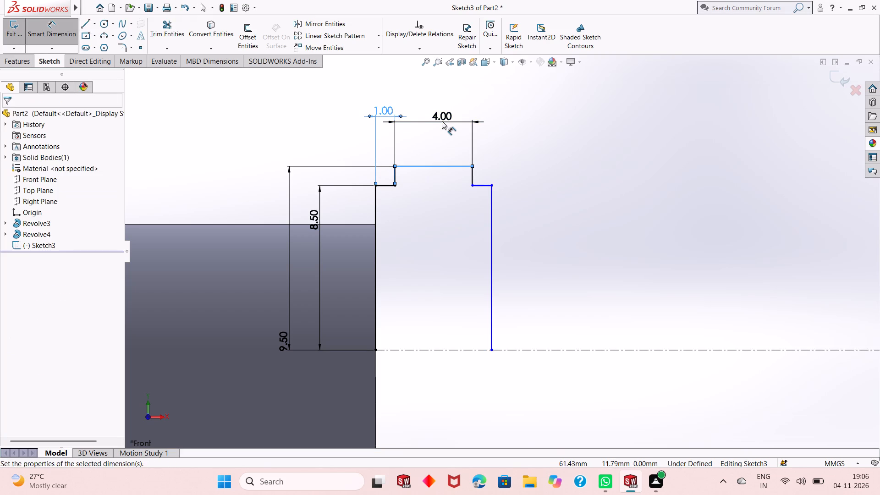
pyautogui.press('Return')
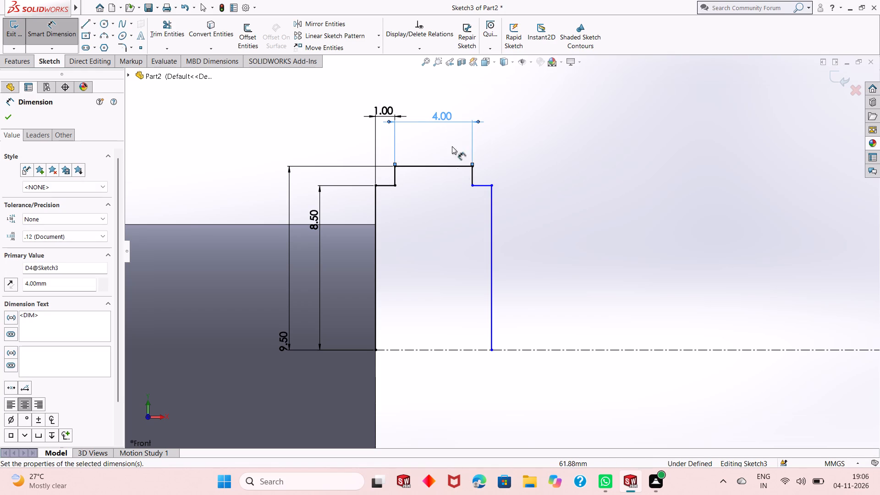
pyautogui.click(478, 185)
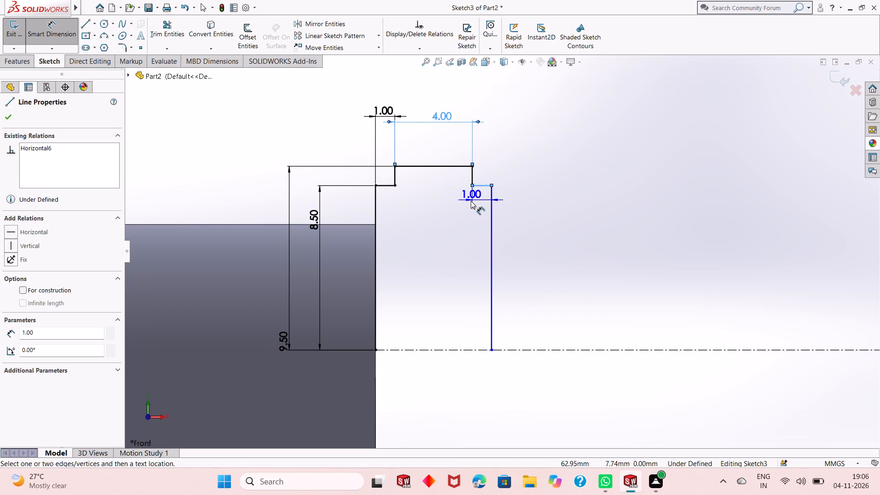
pyautogui.click(470, 202)
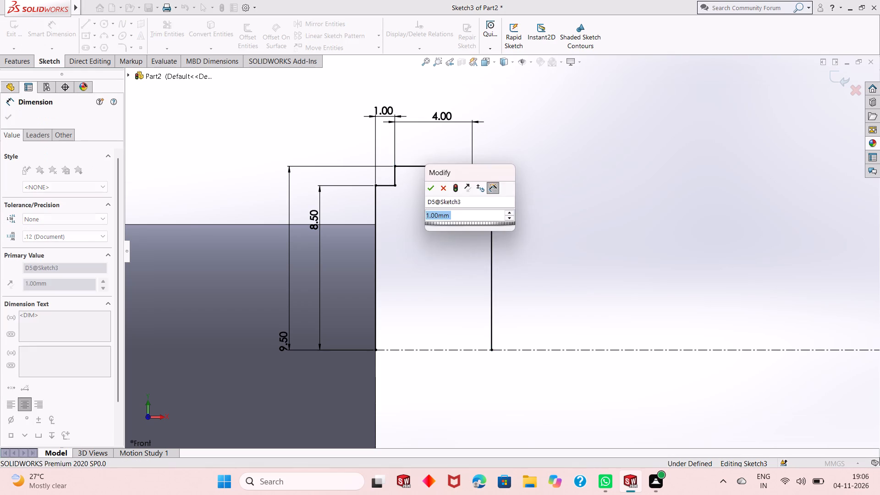
pyautogui.press('Return')
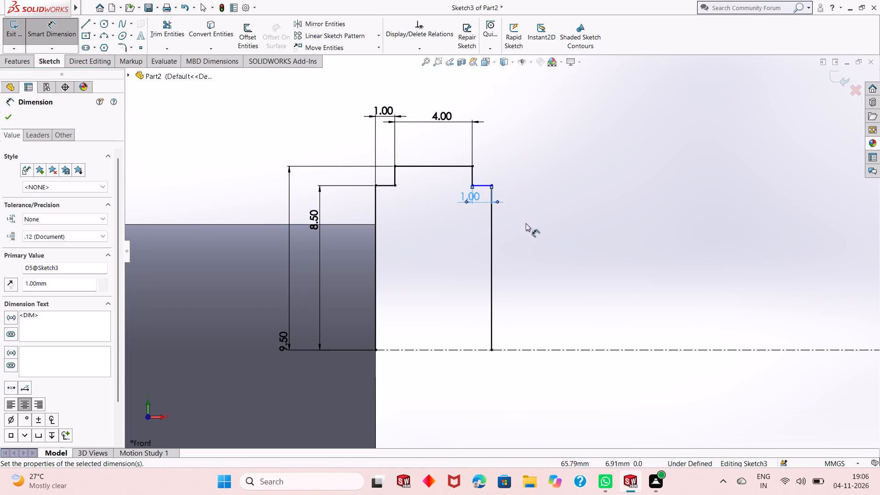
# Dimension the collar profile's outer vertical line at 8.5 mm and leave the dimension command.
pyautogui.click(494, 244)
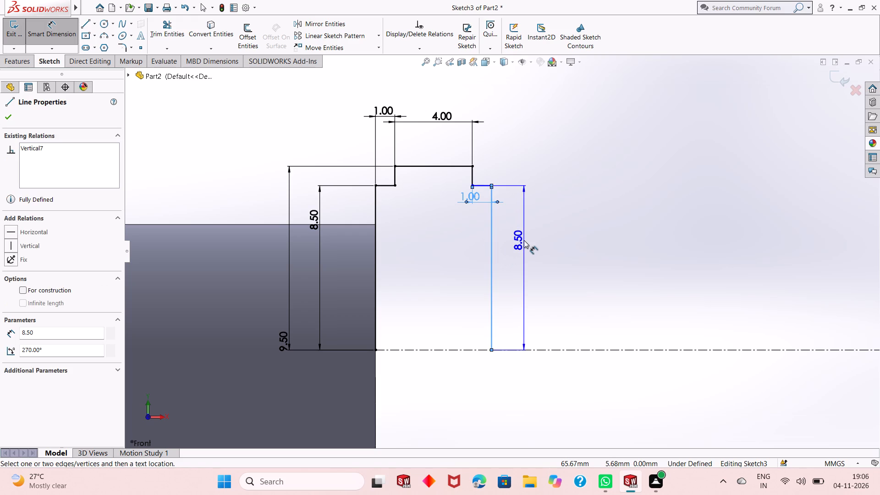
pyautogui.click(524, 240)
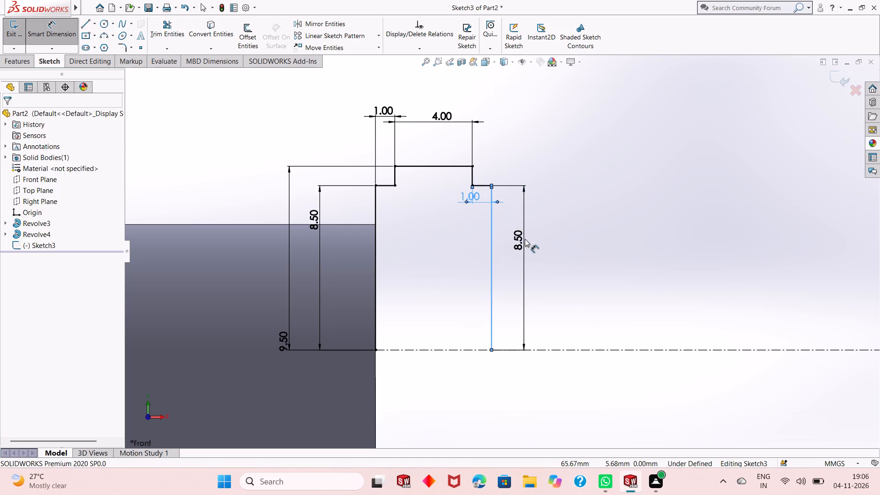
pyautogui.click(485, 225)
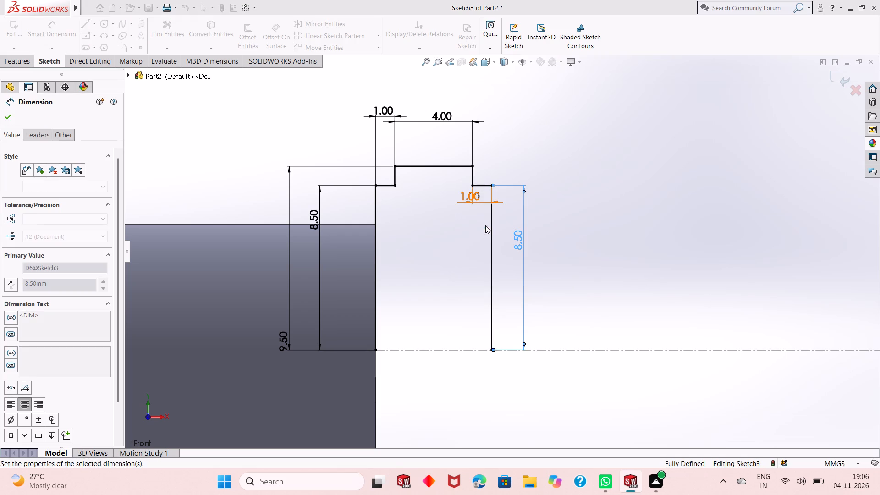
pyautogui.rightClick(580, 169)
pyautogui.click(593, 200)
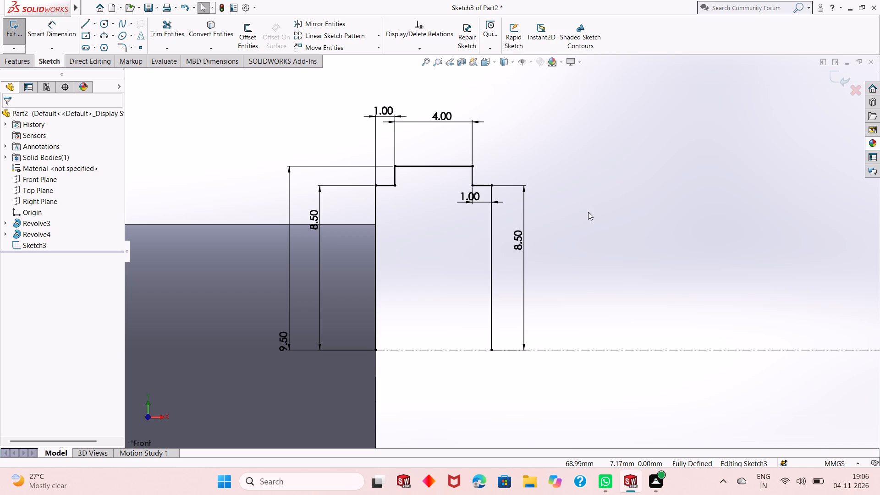
# Delete the collar profile's outer vertical line together with its 8.5 mm dimension.
pyautogui.rightClick(517, 245)
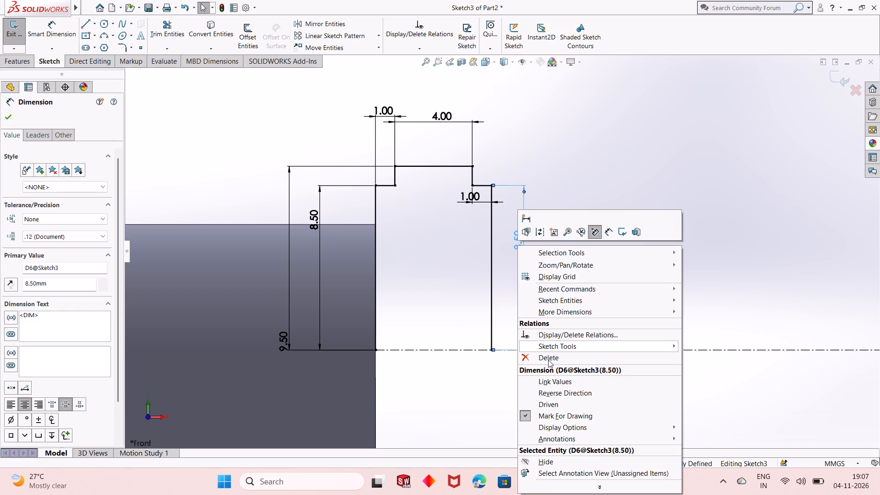
pyautogui.click(548, 360)
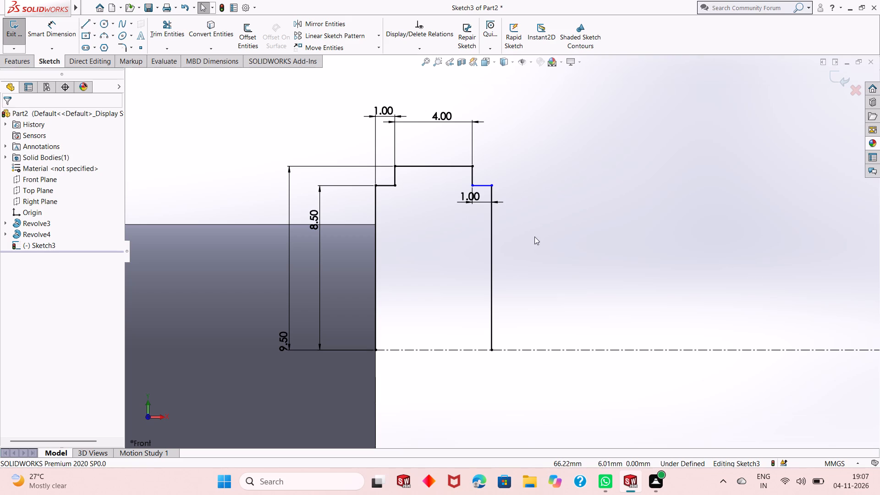
pyautogui.click(493, 301)
pyautogui.rightClick(548, 173)
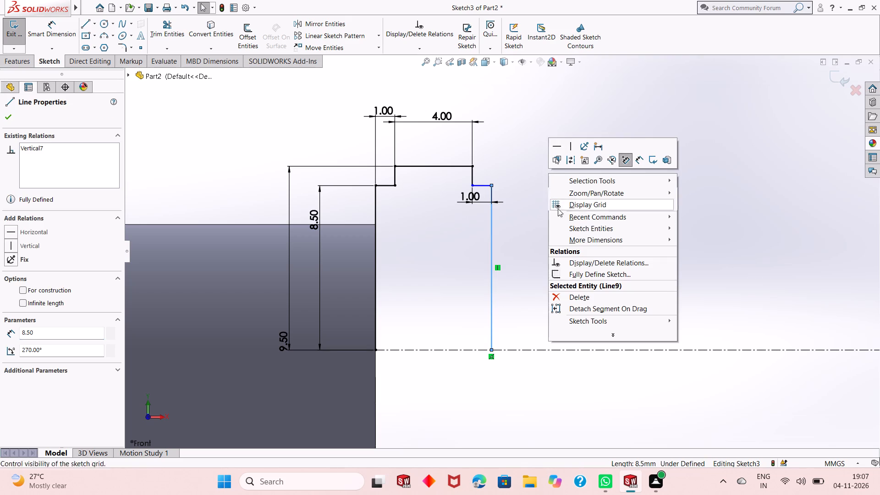
pyautogui.click(562, 296)
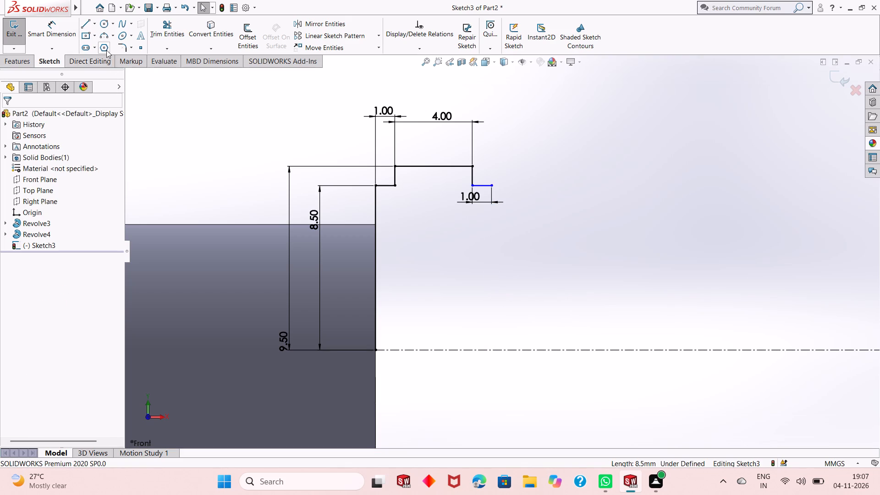
# Sketch a vertical line 14.5/2 mm up from the centreline, directly below the outer end of the last 1 mm segment.
pyautogui.click(86, 26)
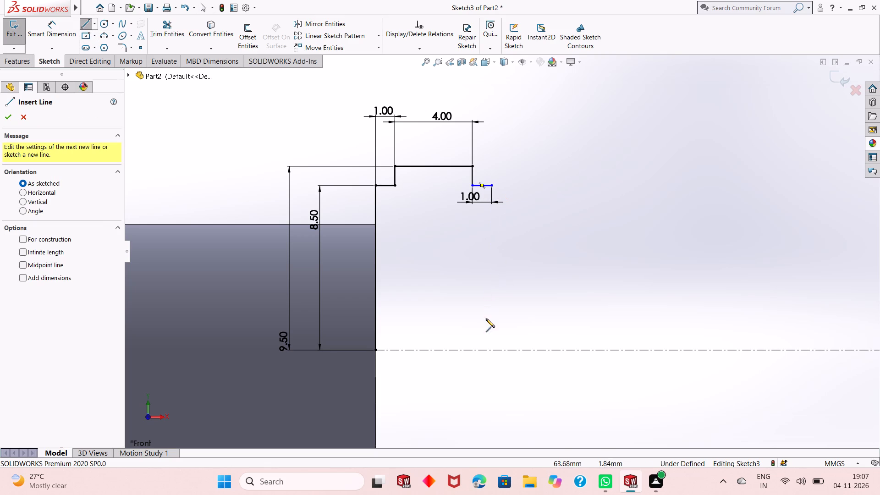
pyautogui.click(490, 349)
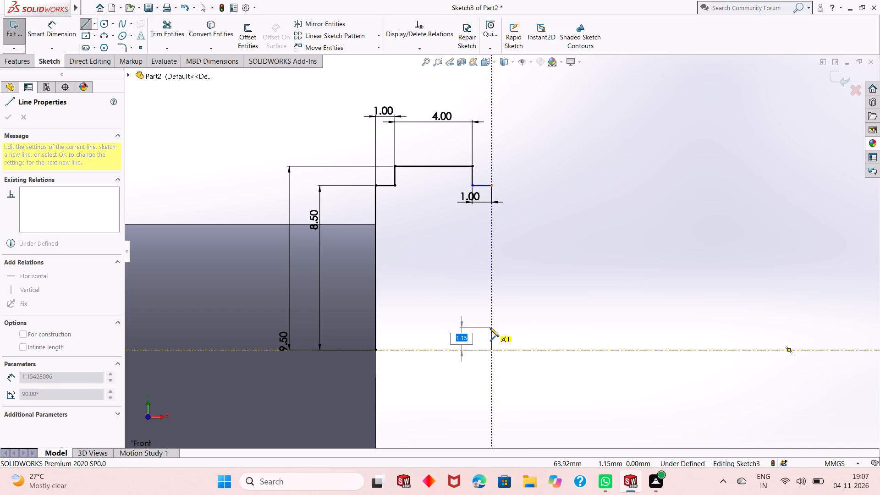
pyautogui.write('14/')
pyautogui.press('BackSpace')
pyautogui.write('.5/2')
pyautogui.press('Return')
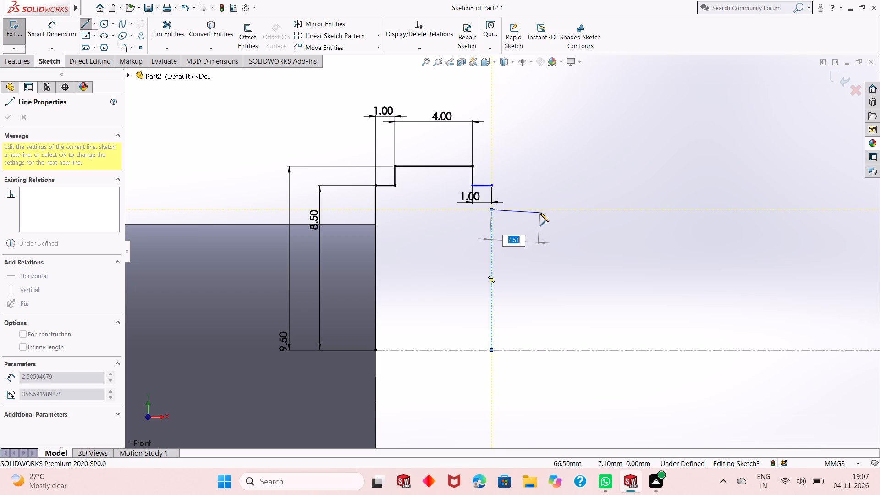
pyautogui.press('Escape')
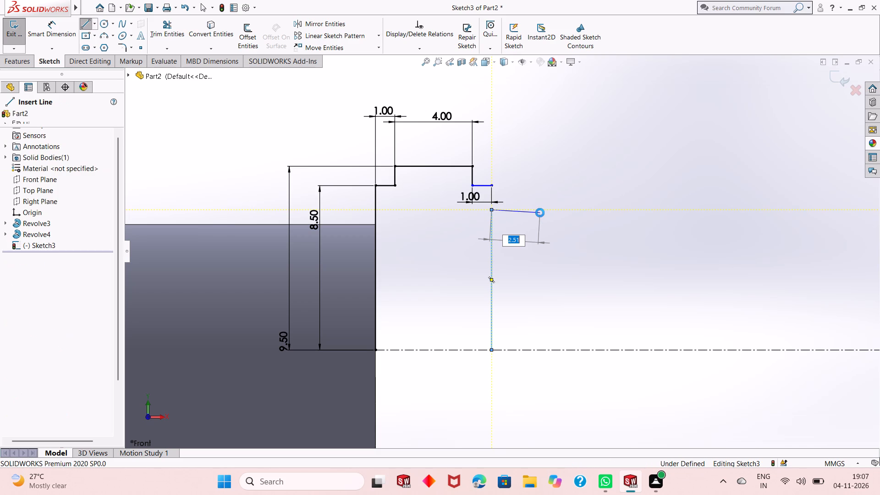
pyautogui.press('Escape')
pyautogui.press('Escape')
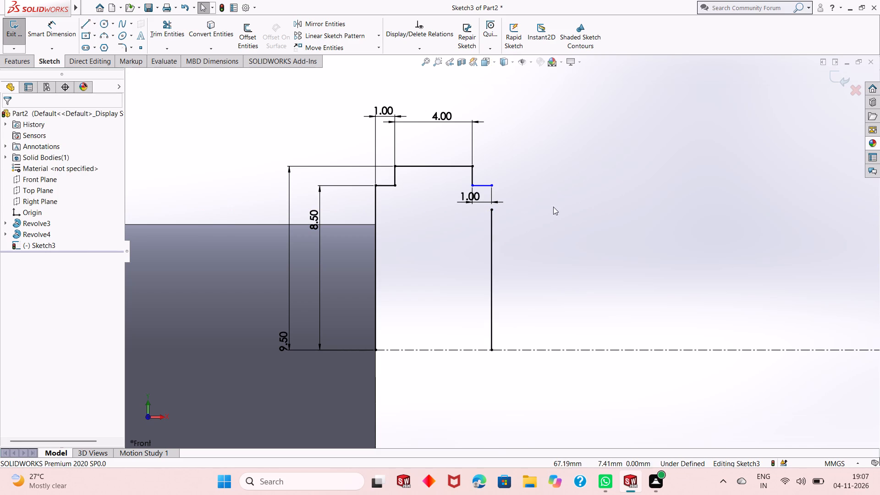
pyautogui.press('Escape')
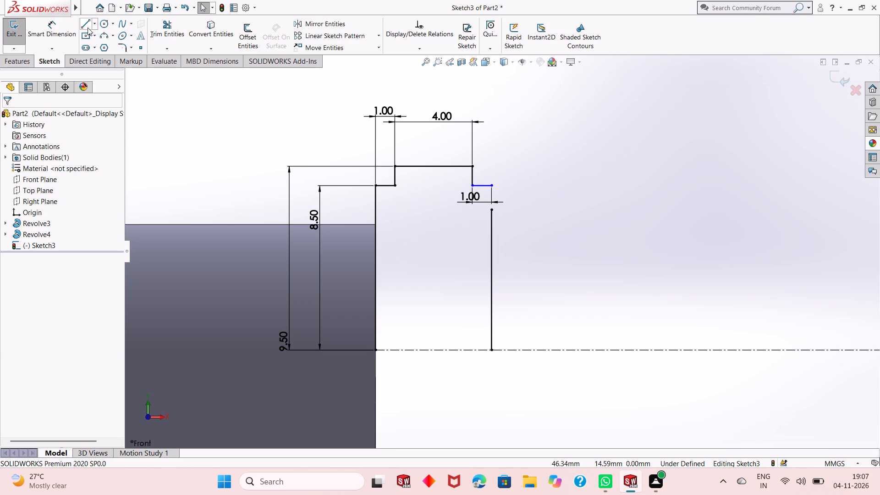
# Sketch a 22 mm horizontal line outward from the upper end of the 14.5/2 mm vertical line.
pyautogui.click(85, 27)
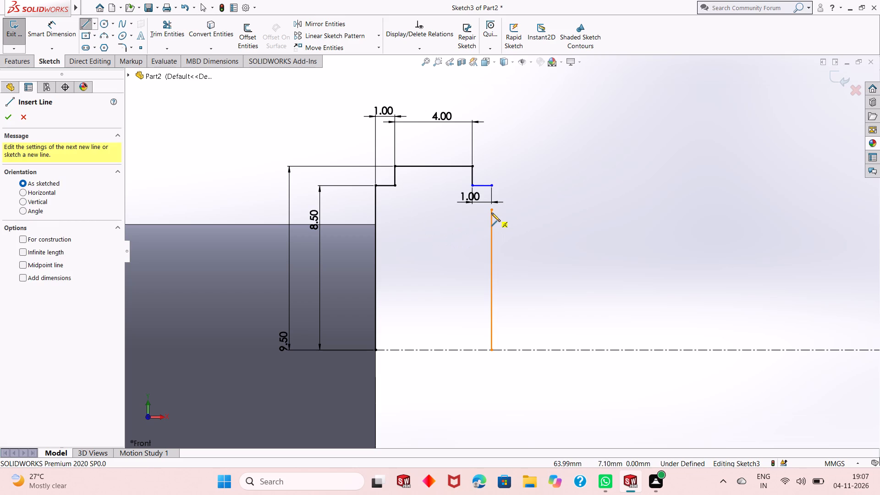
pyautogui.click(491, 210)
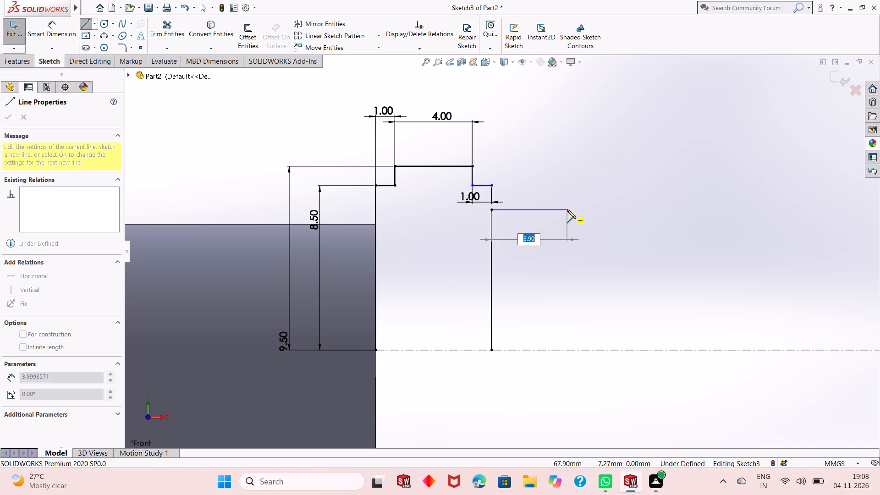
pyautogui.write('22')
pyautogui.press('Return')
pyautogui.press('Escape')
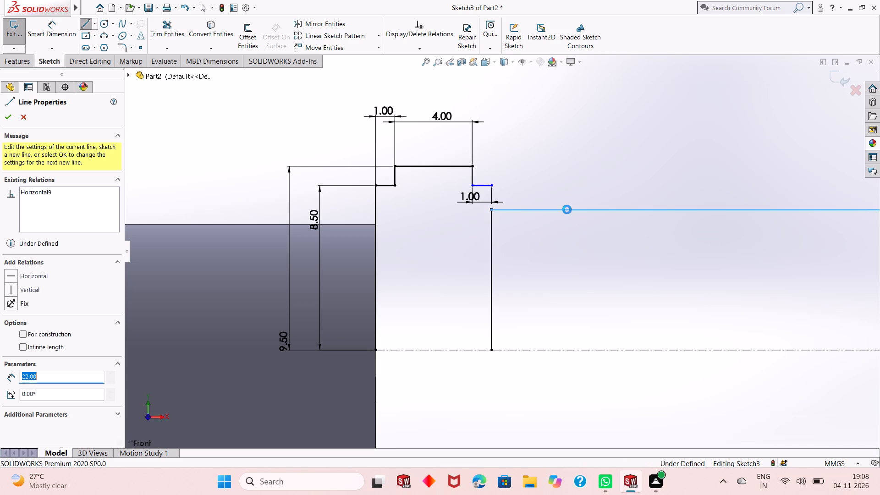
pyautogui.press('Escape')
# Delete the 14.5/2 mm vertical line between the centreline and the start of the 22 mm line.
pyautogui.scroll(4, 480, 265)
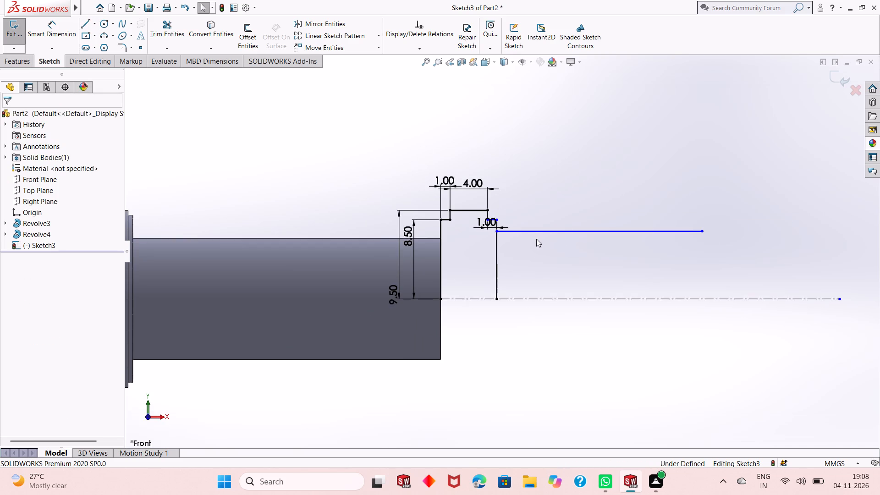
pyautogui.scroll(-5, 489, 215)
pyautogui.click(511, 316)
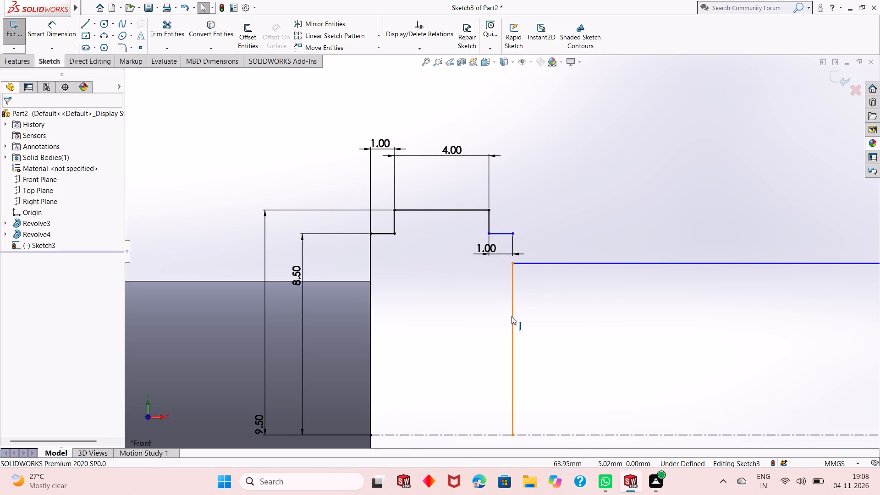
pyautogui.rightClick(573, 149)
pyautogui.click(618, 275)
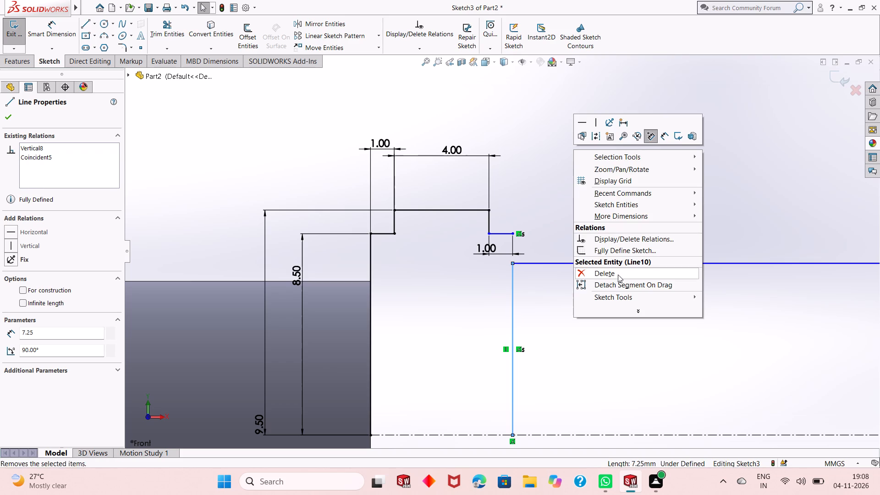
# Join the collar profile's outer 1 mm segment to the start of the 22 mm line with a short vertical line.
pyautogui.click(88, 19)
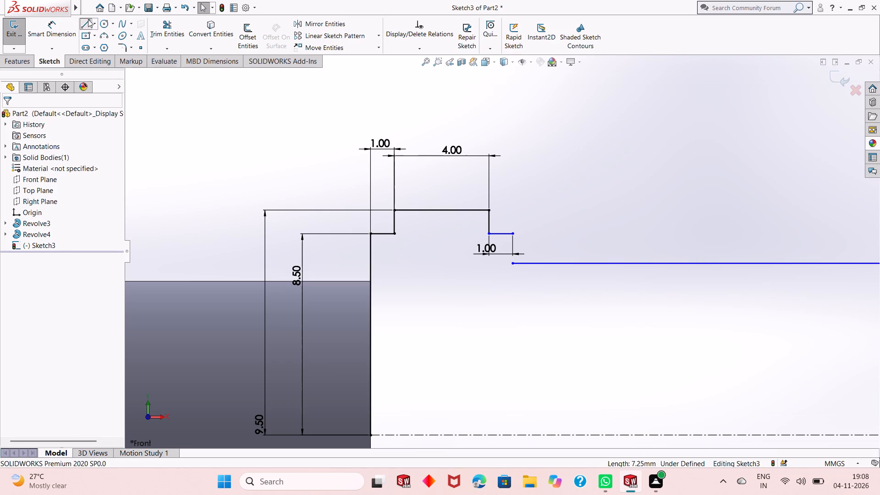
pyautogui.click(514, 234)
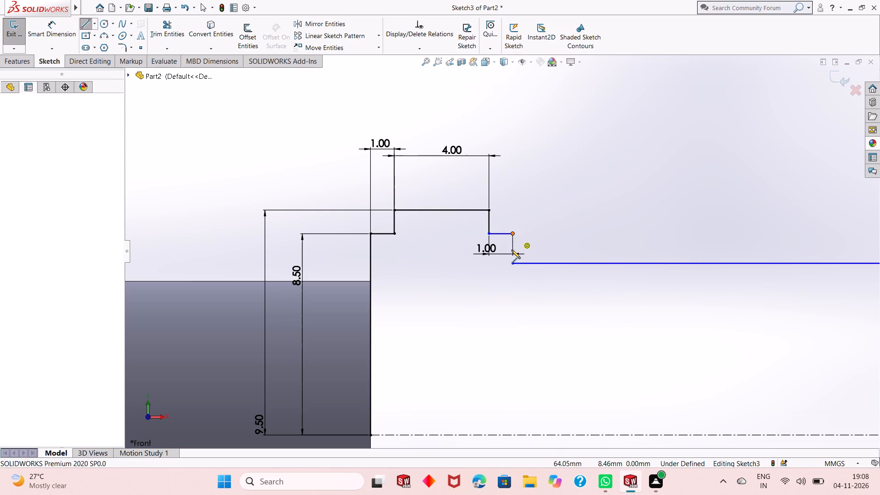
pyautogui.click(511, 262)
pyautogui.press('Escape')
pyautogui.press('Escape')
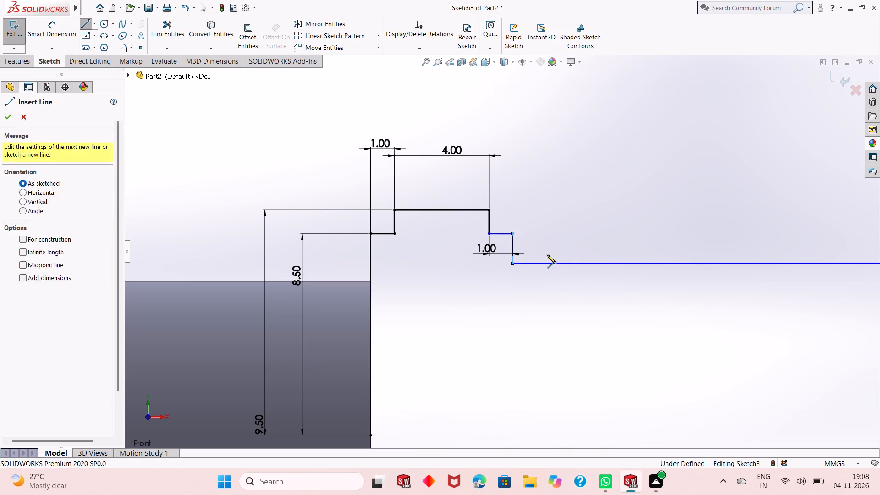
pyautogui.press('Escape')
# From the 22 mm line's far end, sketch up to the first collar's lower step level, 1 mm outward, 1 mm up and 4 mm outward.
pyautogui.scroll(1, 517, 283)
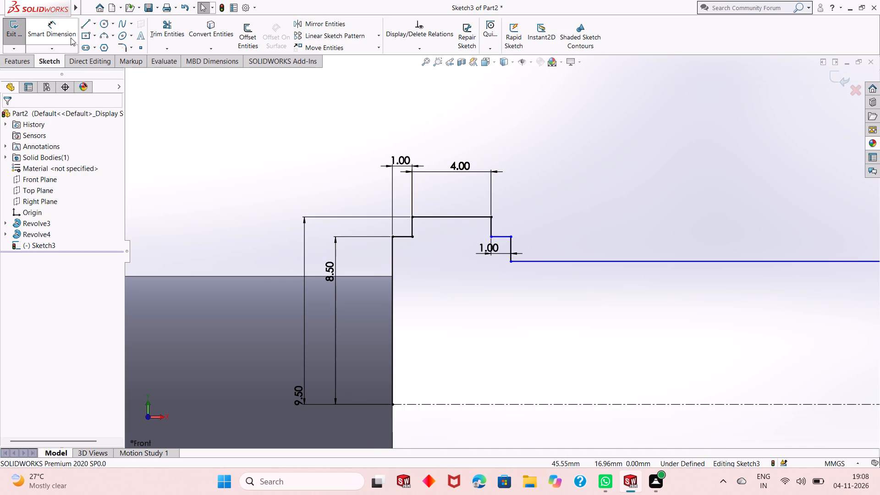
pyautogui.scroll(4, 473, 334)
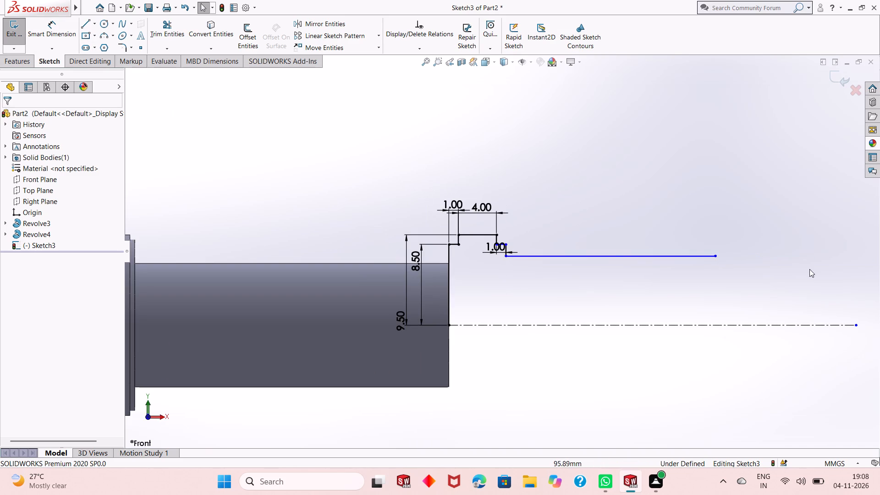
pyautogui.scroll(-2, 809, 269)
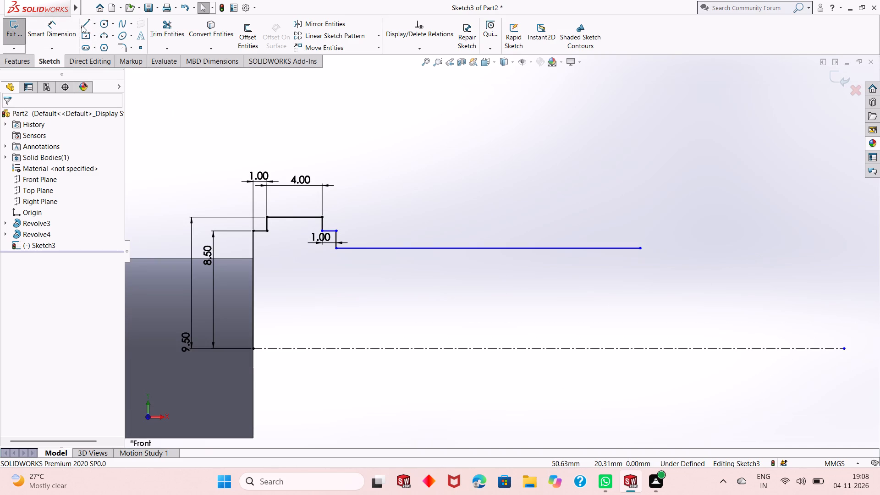
pyautogui.click(84, 26)
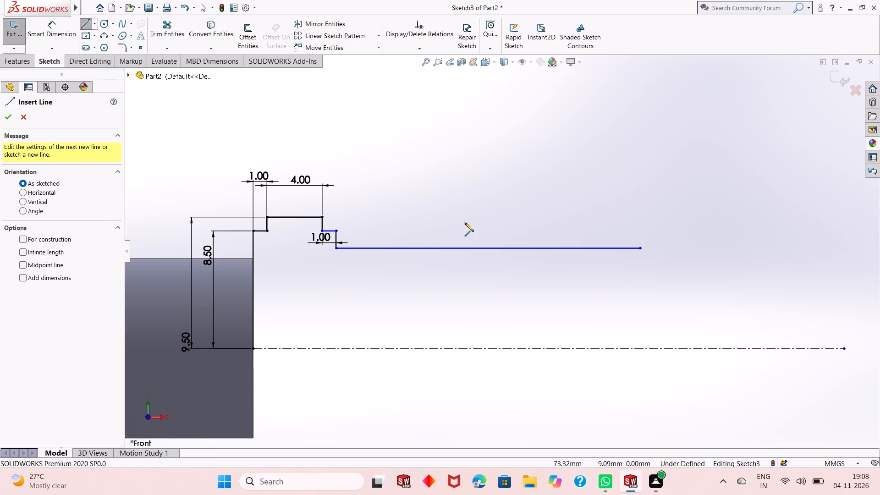
pyautogui.click(641, 250)
pyautogui.click(639, 231)
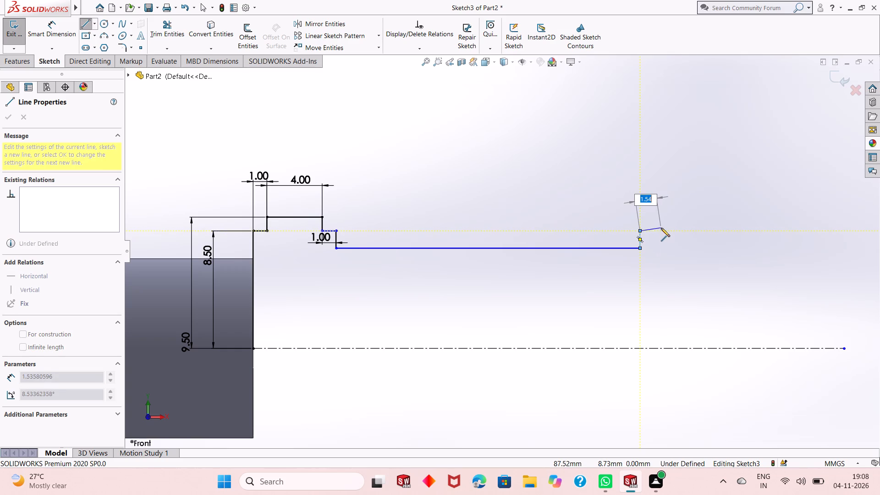
pyautogui.press('1')
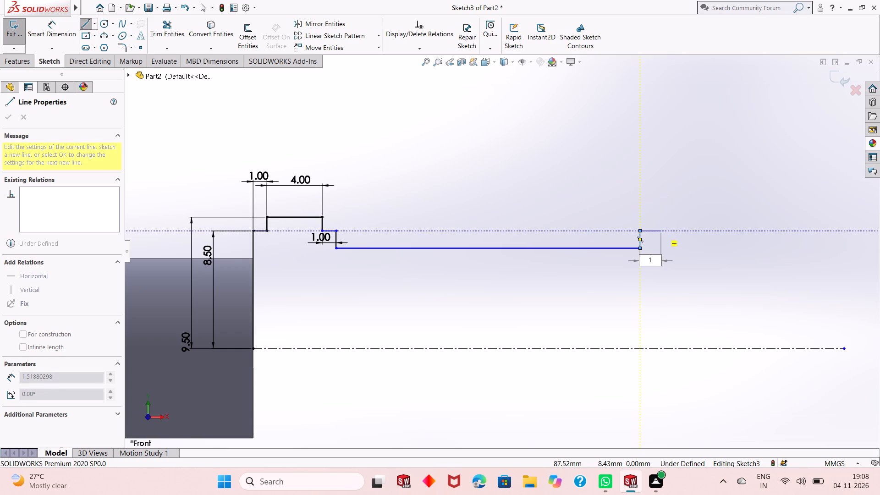
pyautogui.press('Return')
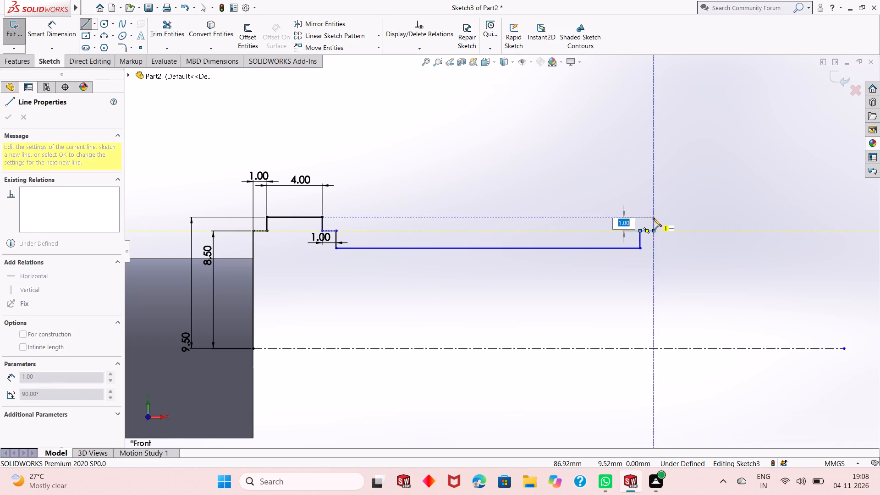
pyautogui.click(654, 215)
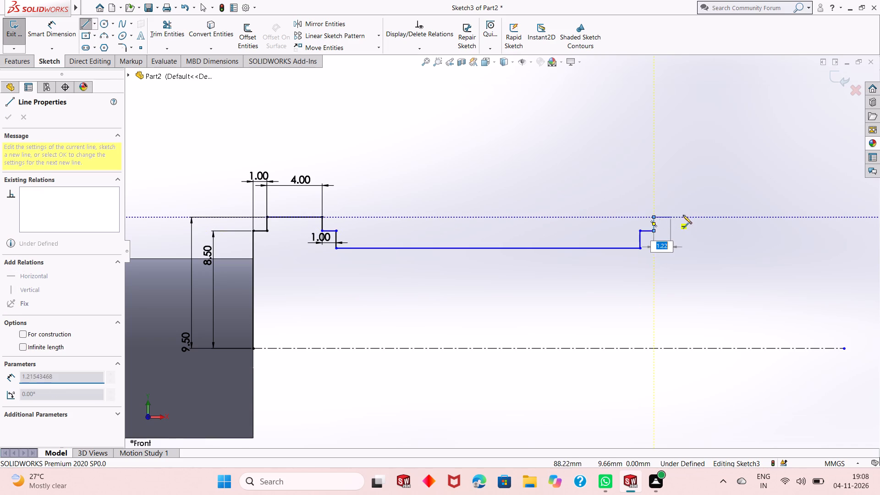
pyautogui.press('4')
pyautogui.press('Return')
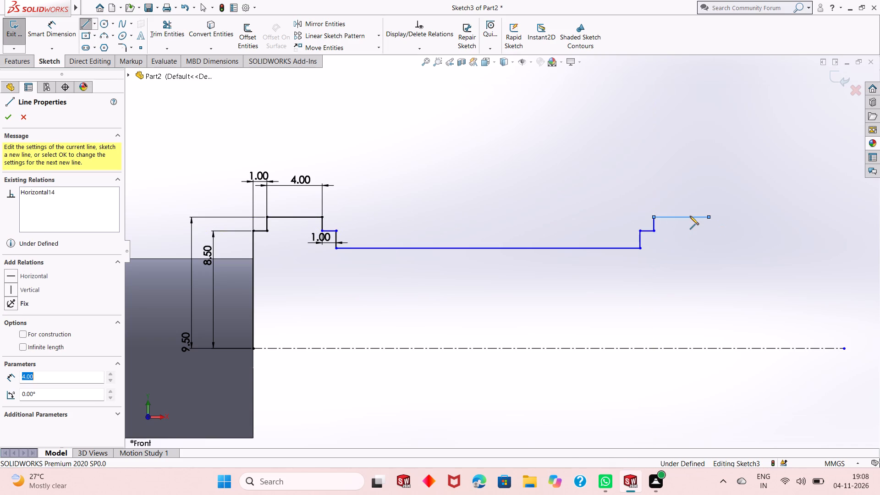
# Finish the second collar's outer steps with a 1 mm line down and a 1 mm line outward.
pyautogui.click(710, 231)
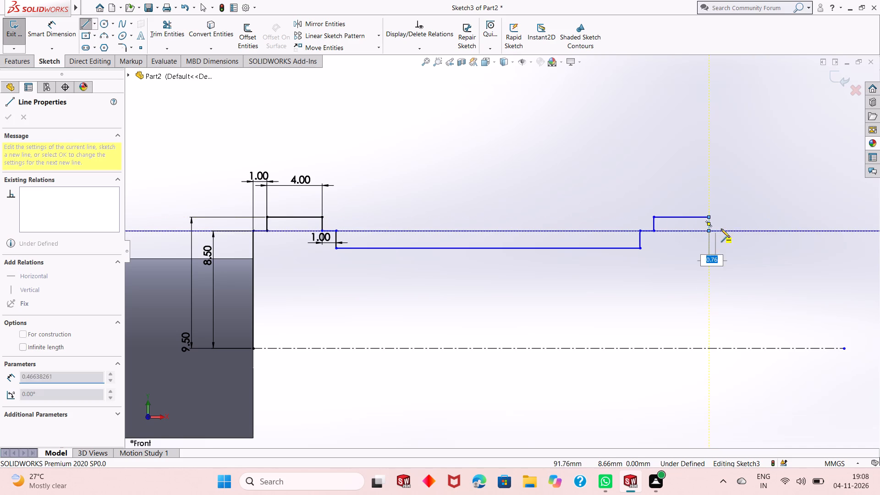
pyautogui.press('1')
pyautogui.press('Return')
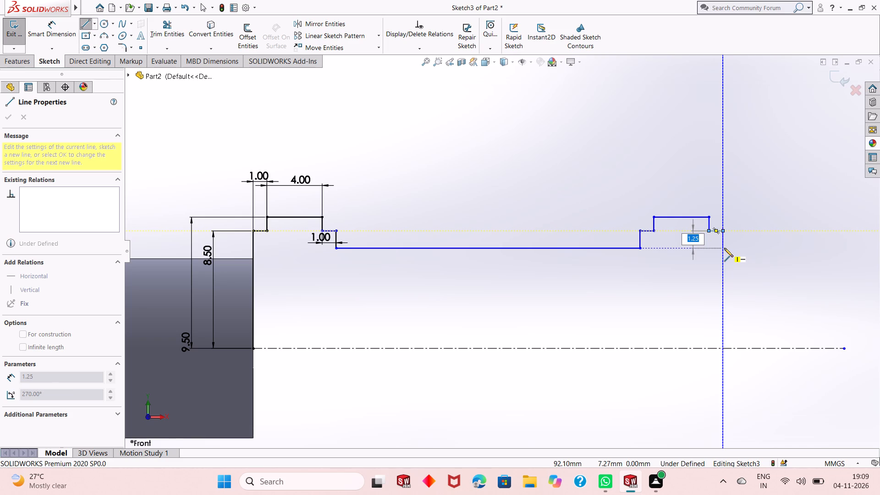
pyautogui.press('Escape')
pyautogui.scroll(3, 408, 264)
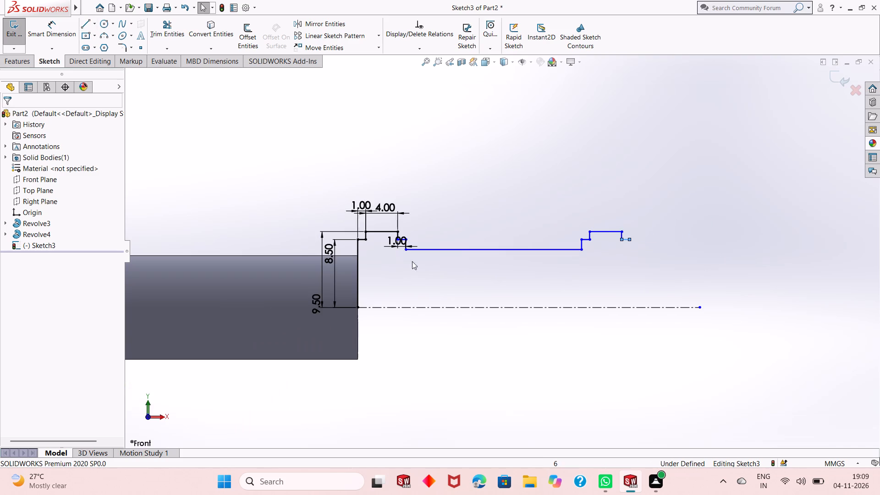
pyautogui.press('Escape')
pyautogui.press('Escape')
pyautogui.press('Escape')
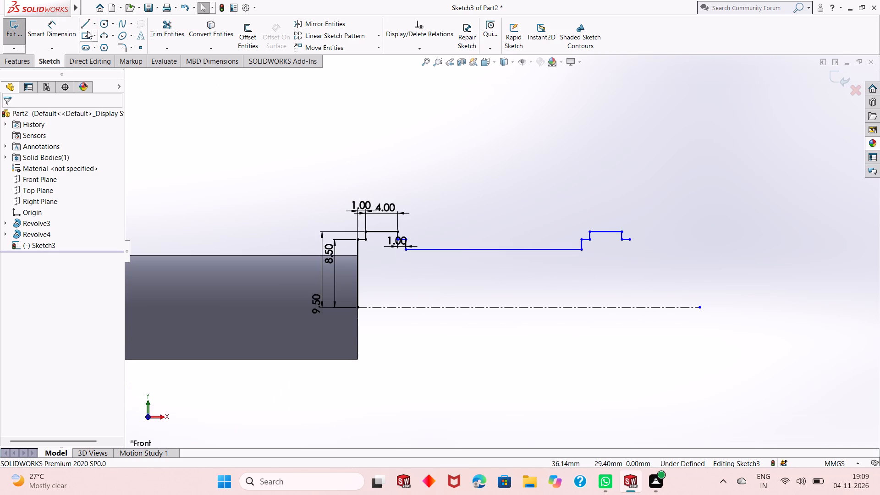
# Sketch a vertical line 15/2 mm up from the centreline, directly below the second collar's outer end.
pyautogui.click(85, 24)
pyautogui.scroll(-2, 645, 251)
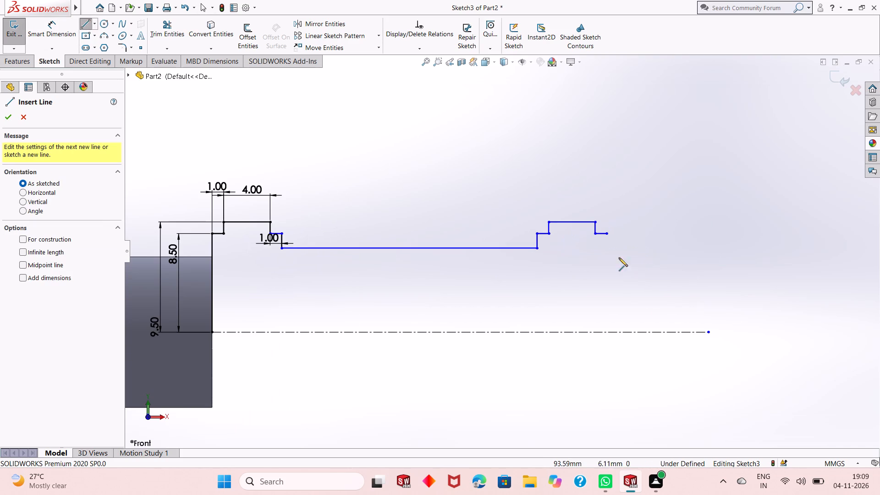
pyautogui.click(605, 332)
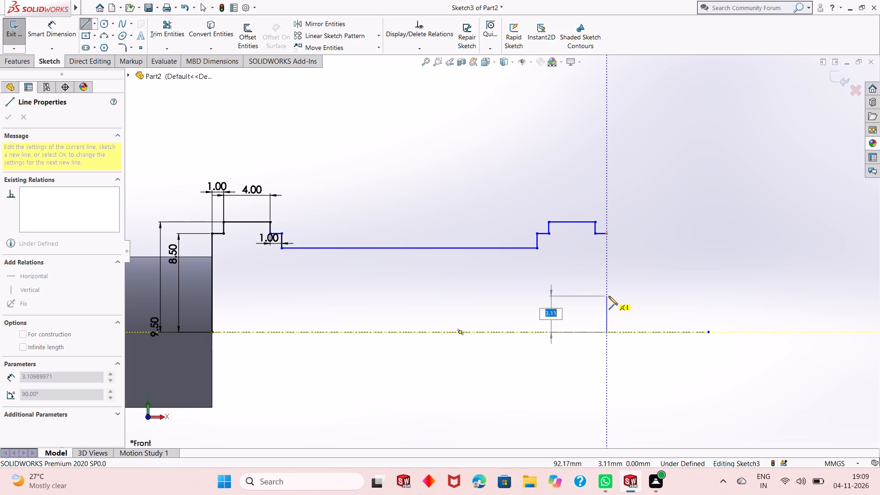
pyautogui.write('15/2')
pyautogui.press('Return')
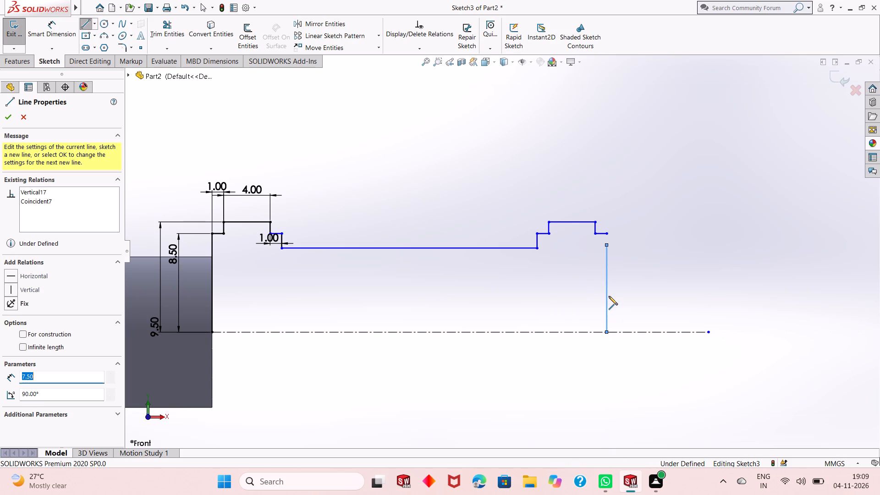
pyautogui.press('Escape')
pyautogui.press('Escape')
# Sketch a 7 mm horizontal line outward from the upper end of the 15/2 mm vertical line.
pyautogui.click(85, 27)
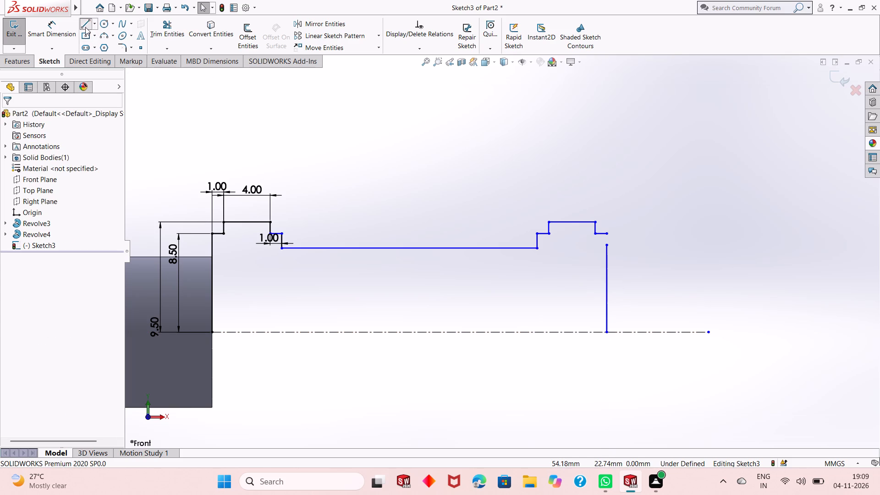
pyautogui.click(605, 247)
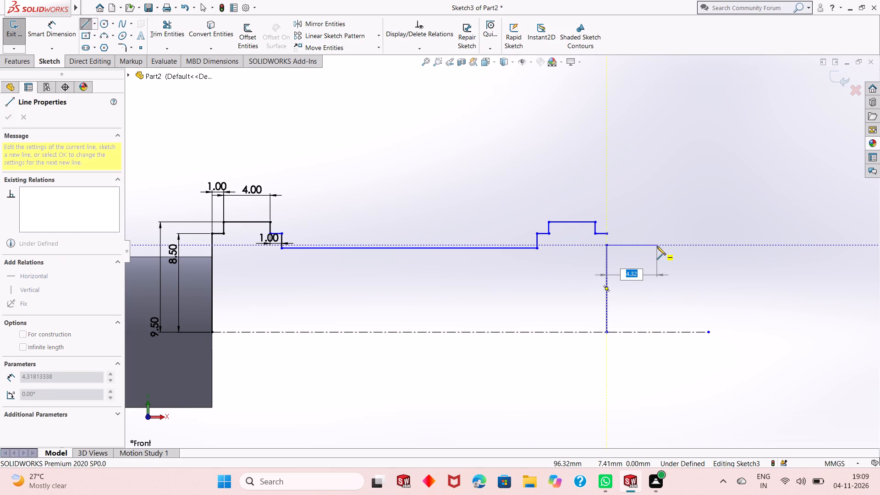
pyautogui.press('7')
pyautogui.press('Return')
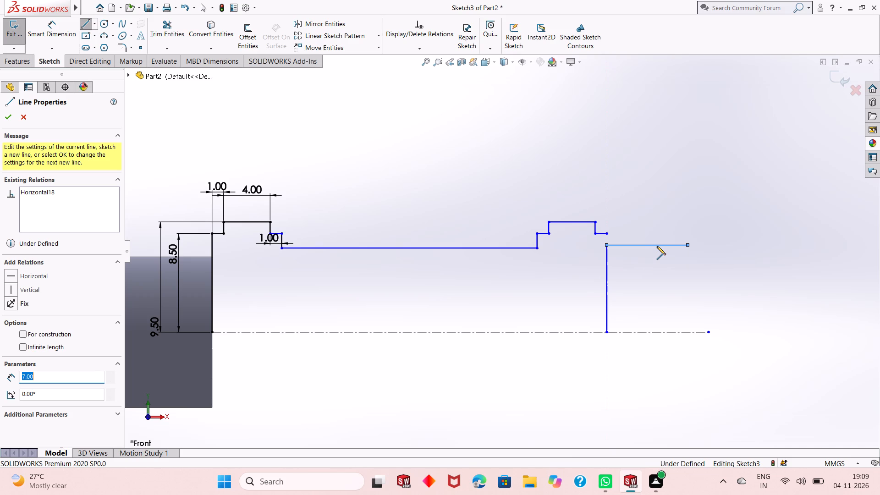
pyautogui.press('Escape')
pyautogui.press('Escape')
pyautogui.press('Escape')
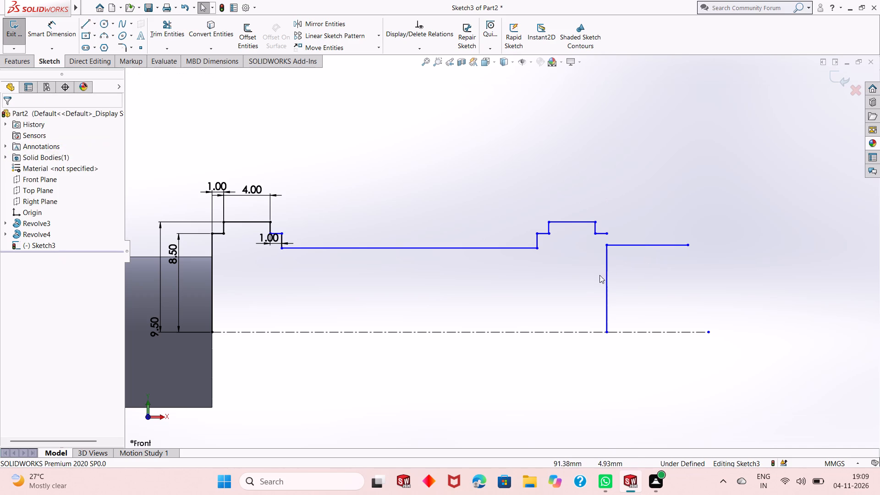
# Delete the 15/2 mm vertical line between the centreline and the start of the 7 mm line.
pyautogui.click(606, 275)
pyautogui.rightClick(663, 154)
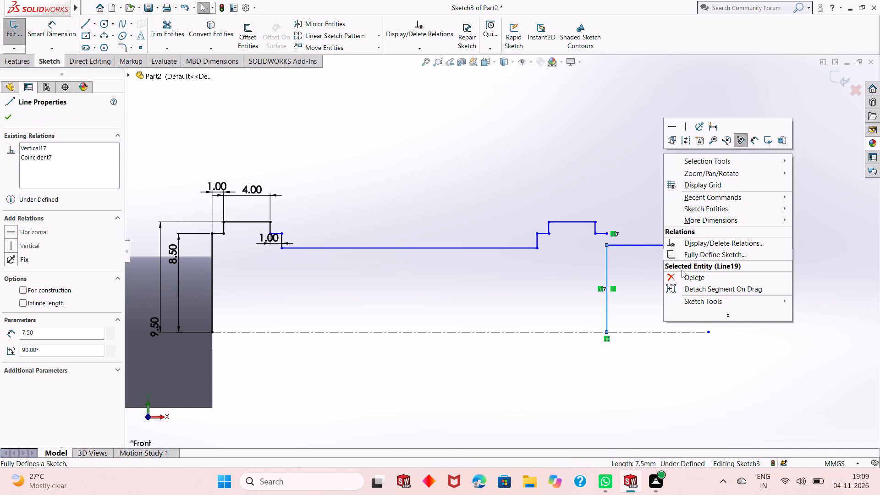
pyautogui.click(682, 277)
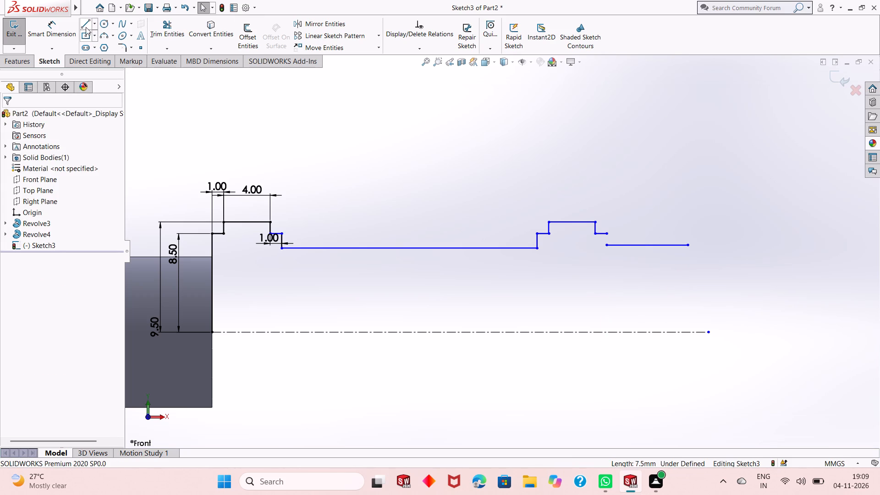
# Join the second collar's outer end to the start of the 7 mm line with a 1 mm vertical line.
pyautogui.click(86, 27)
pyautogui.scroll(-4, 607, 257)
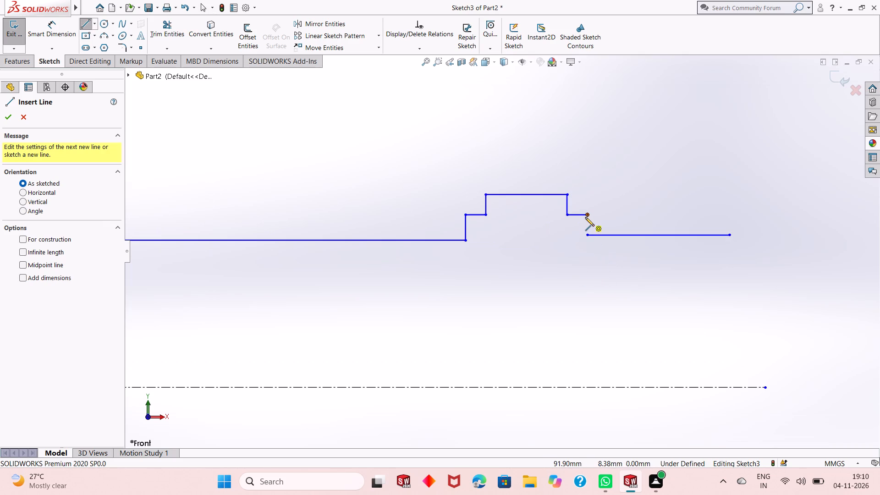
pyautogui.click(585, 217)
pyautogui.click(585, 235)
pyautogui.press('Escape')
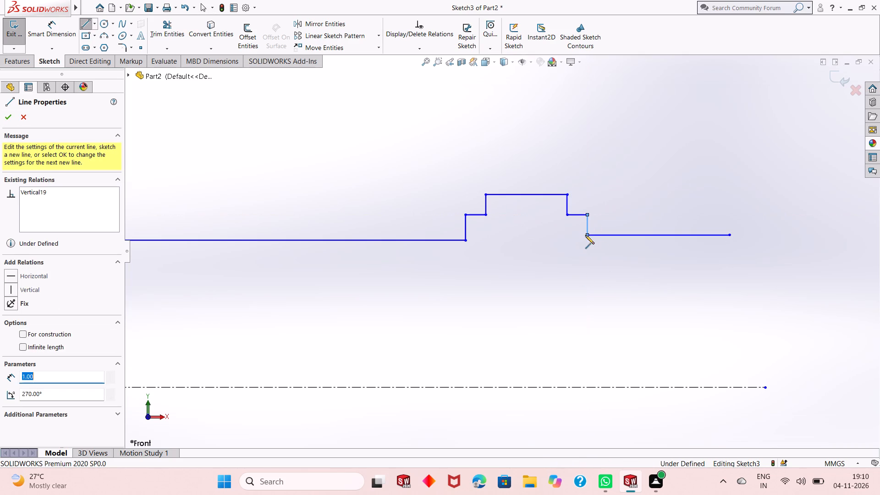
# Dimension the height of the long horizontal line between the two collars above the centreline as 14.5/2 mm.
pyautogui.press('Escape')
pyautogui.press('Escape')
pyautogui.press('Escape')
pyautogui.press('Escape')
pyautogui.press('Escape')
pyautogui.scroll(1, 573, 273)
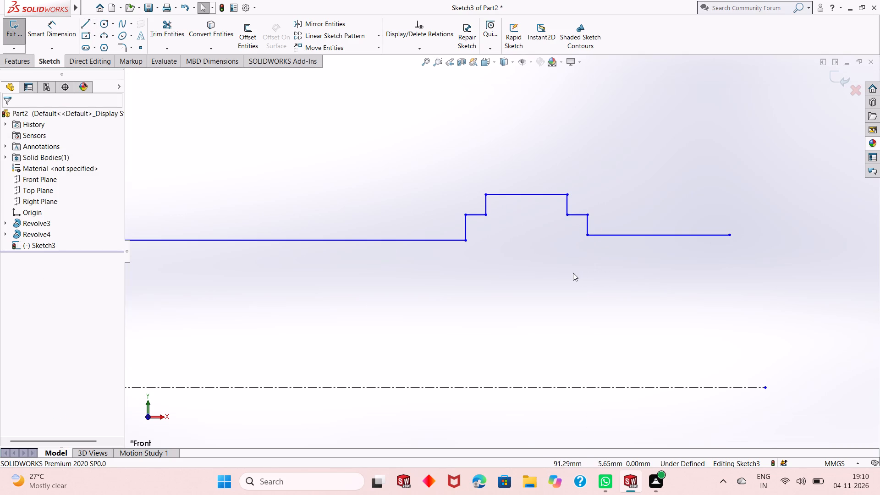
pyautogui.scroll(2, 573, 273)
pyautogui.scroll(-1, 407, 271)
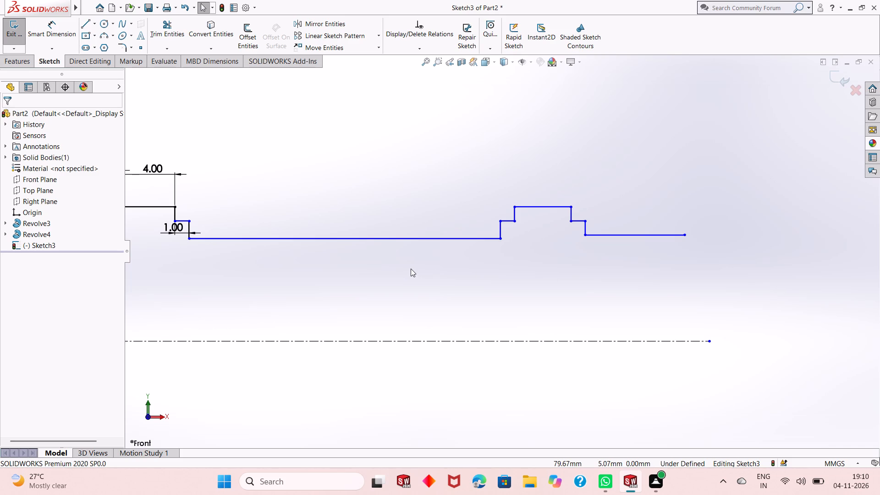
pyautogui.scroll(1, 446, 257)
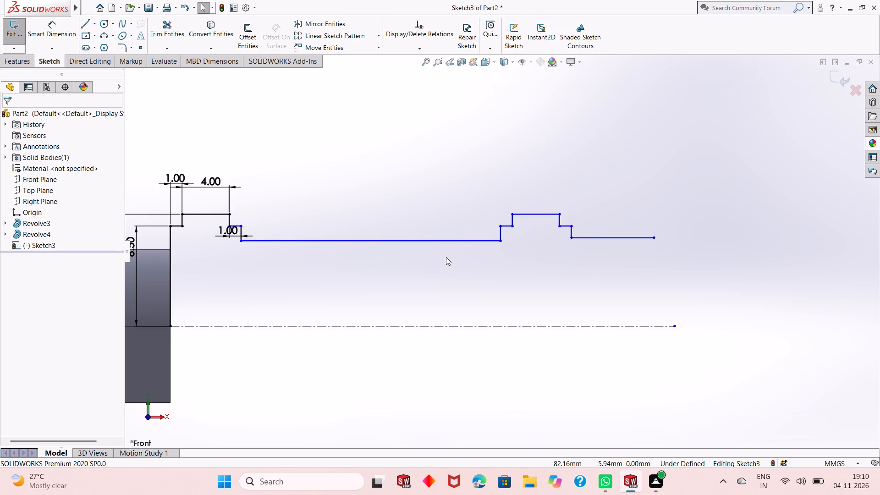
pyautogui.click(42, 25)
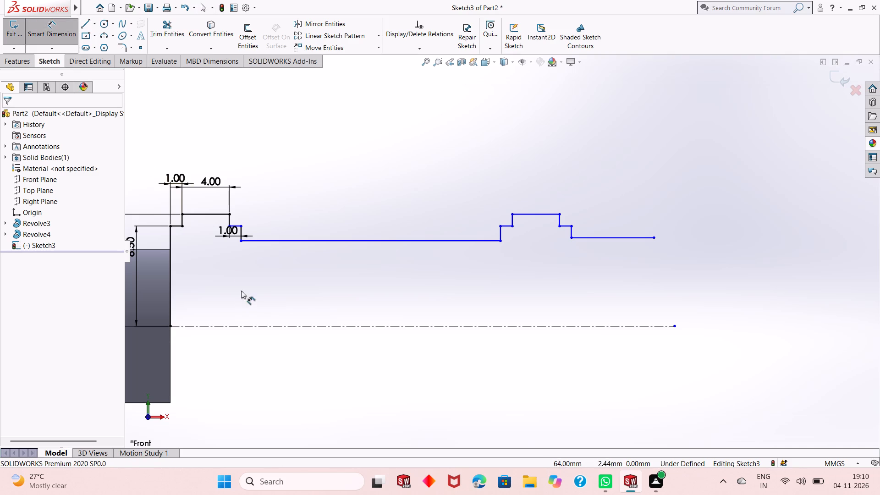
pyautogui.scroll(-4, 227, 266)
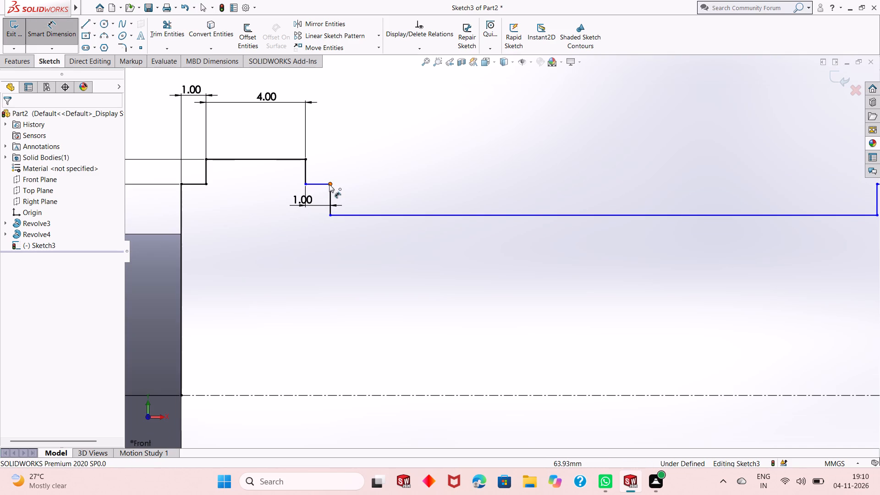
pyautogui.click(341, 216)
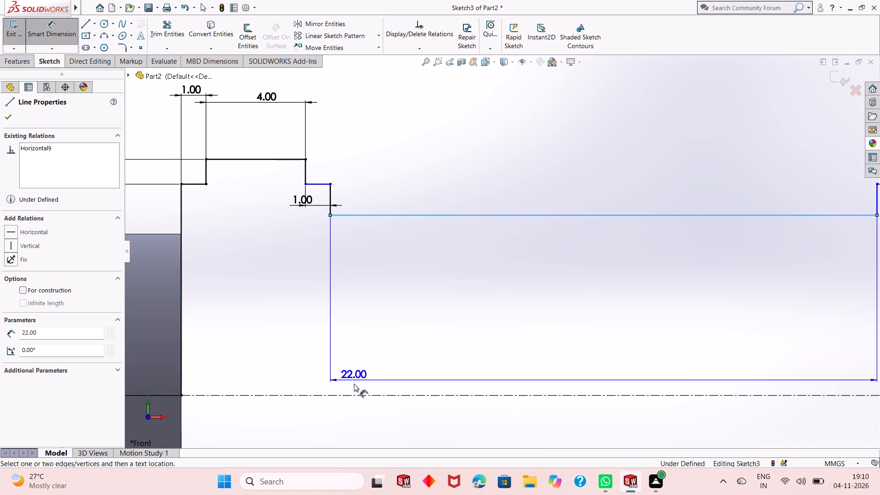
pyautogui.click(354, 396)
pyautogui.click(354, 338)
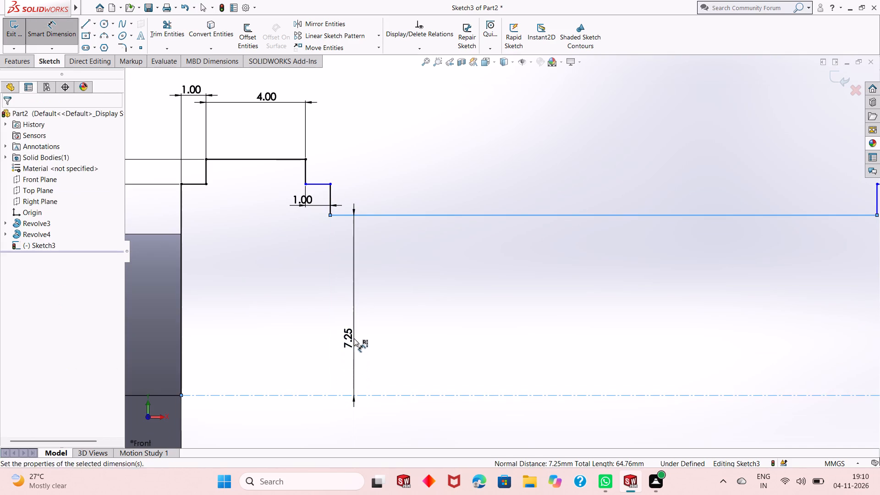
pyautogui.write('14.5/2')
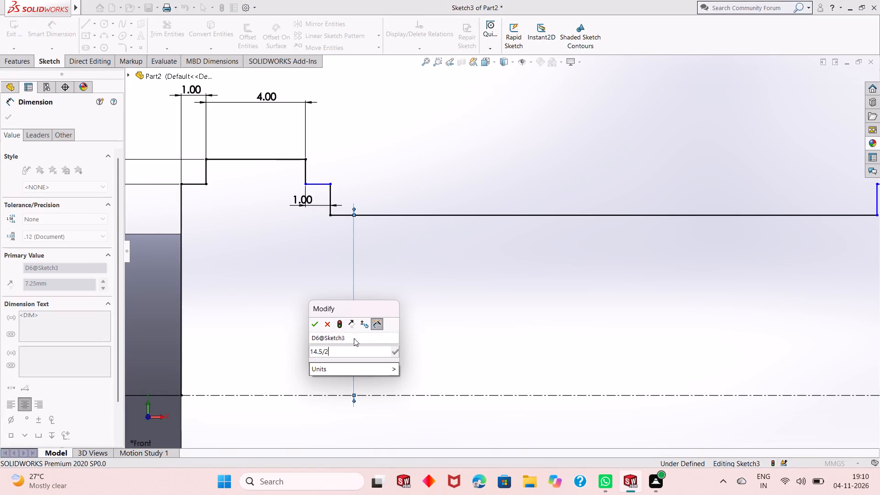
pyautogui.press('Return')
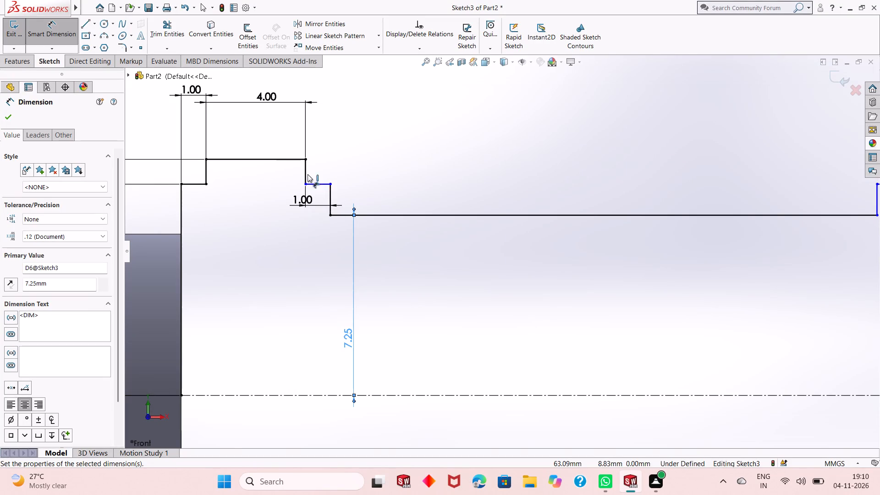
# Move the 1 mm length dimension of the first collar's outer step above the profile, clear of the sketch lines.
pyautogui.scroll(1, 313, 185)
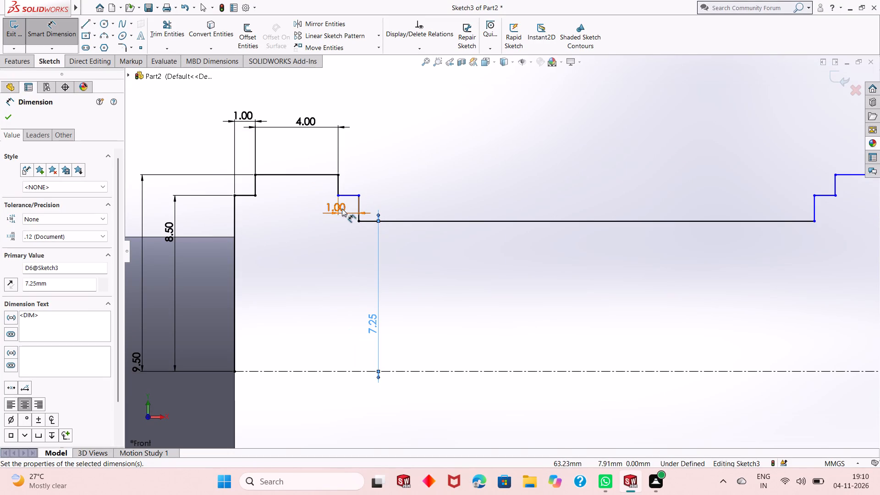
pyautogui.rightClick(418, 153)
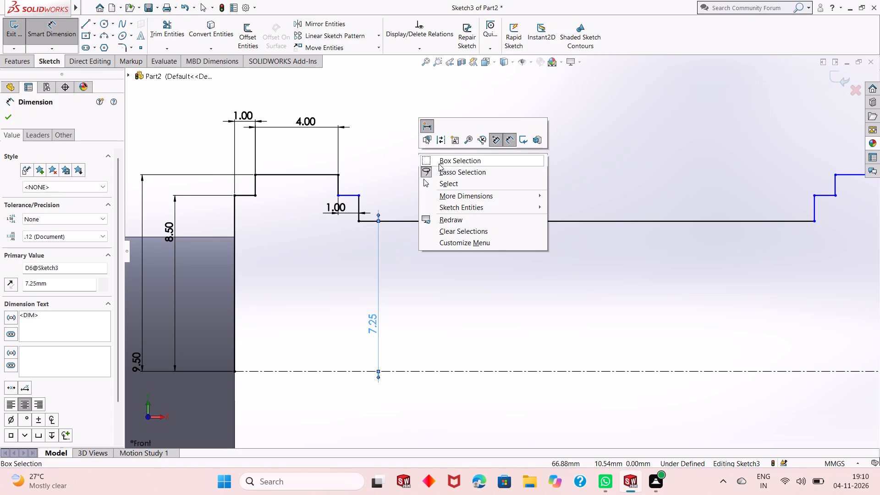
pyautogui.click(444, 183)
pyautogui.moveTo(335, 212); pyautogui.dragTo(399, 172)
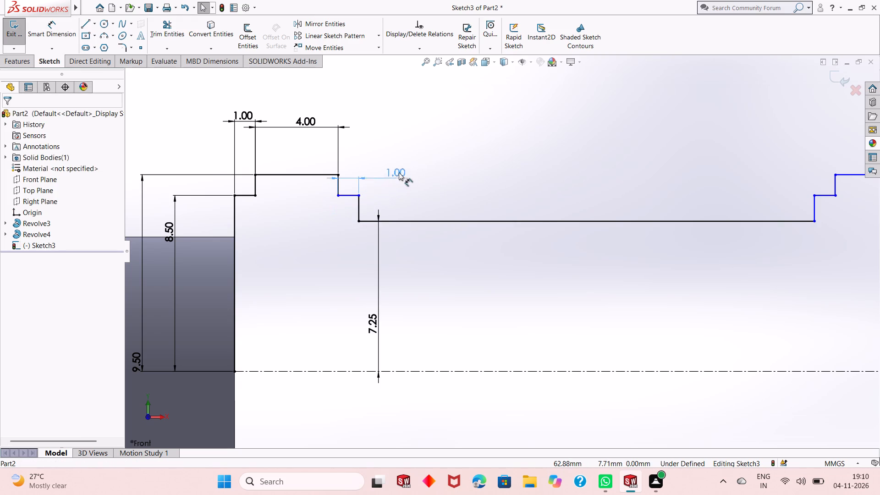
pyautogui.moveTo(399, 172); pyautogui.dragTo(407, 151)
pyautogui.rightClick(456, 143)
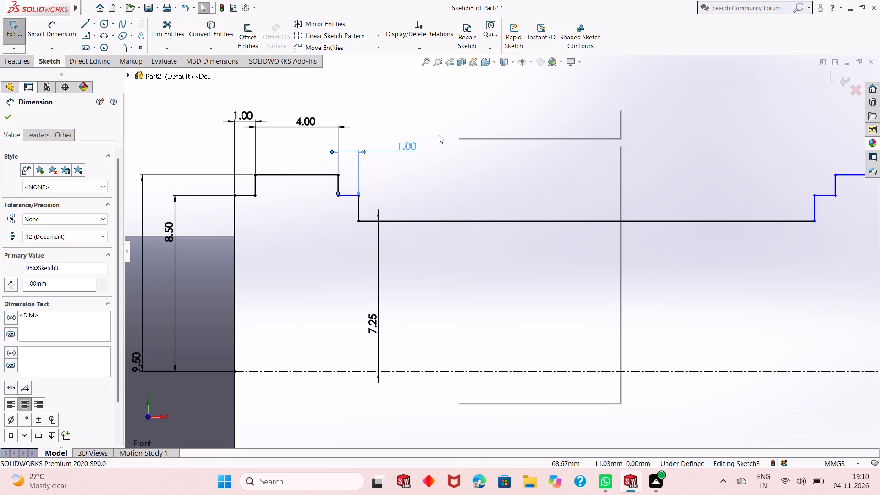
pyautogui.click(435, 135)
# Dimension the length of the vertical line joining the first collar's outer step to the long shaft line.
pyautogui.click(44, 29)
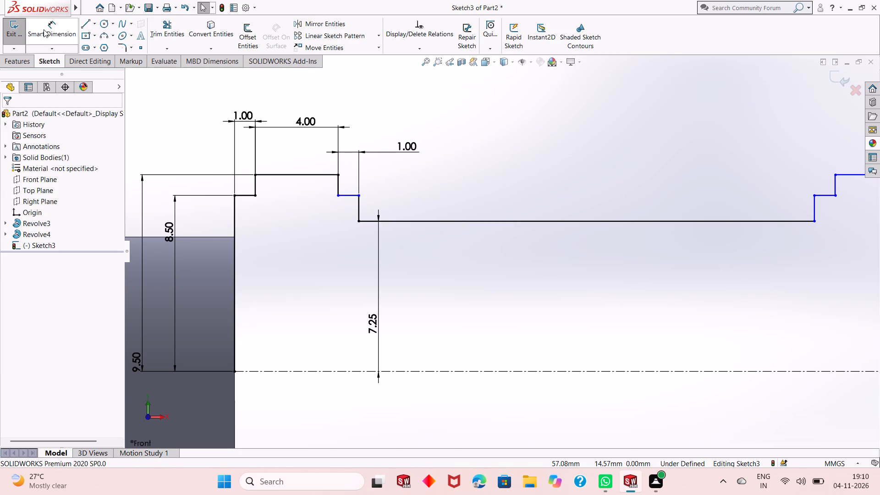
pyautogui.click(360, 206)
pyautogui.click(388, 200)
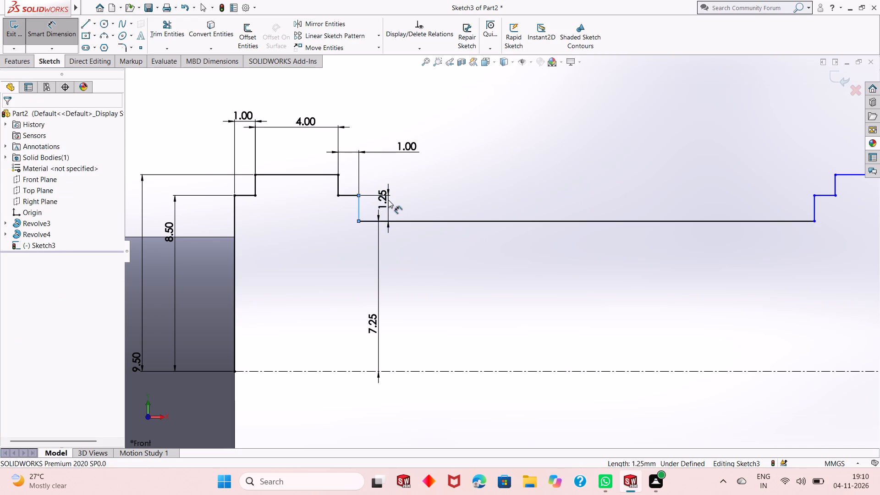
pyautogui.click(348, 187)
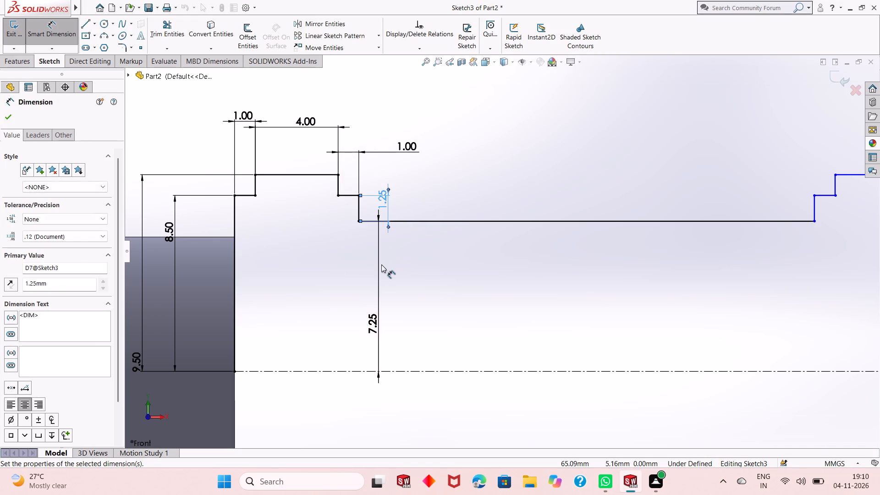
# Make the vertical lines at both ends of the long shaft line equal in length.
pyautogui.scroll(3, 380, 265)
pyautogui.scroll(-1, 747, 242)
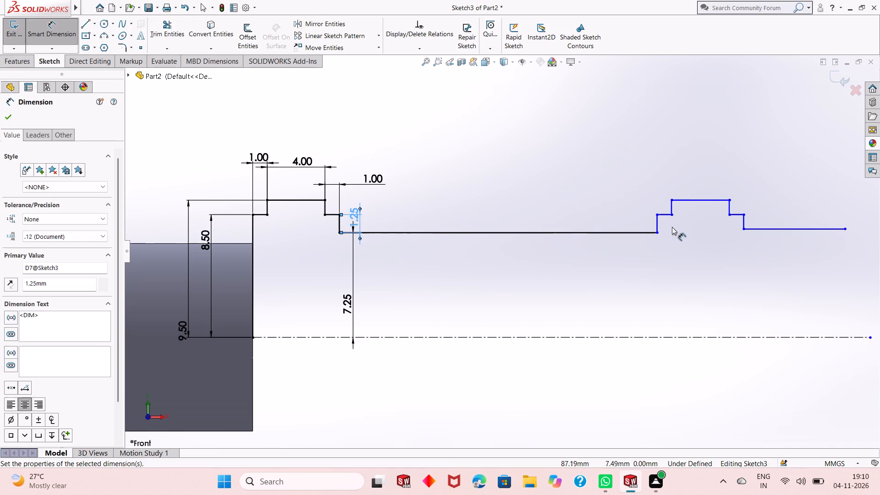
pyautogui.scroll(-1, 661, 220)
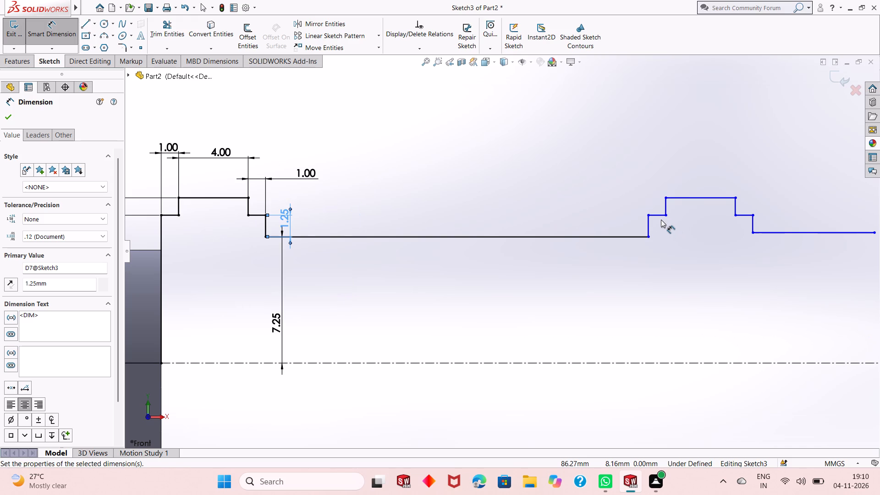
pyautogui.rightClick(538, 154)
pyautogui.click(558, 187)
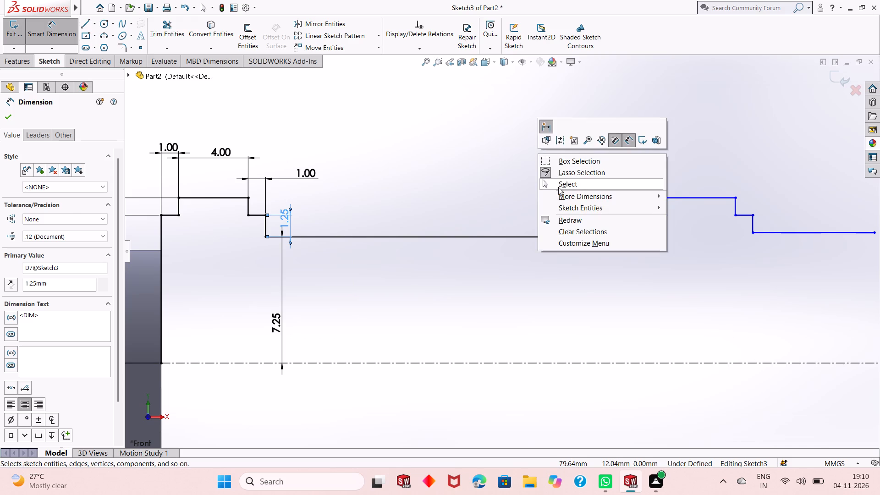
pyautogui.click(646, 223)
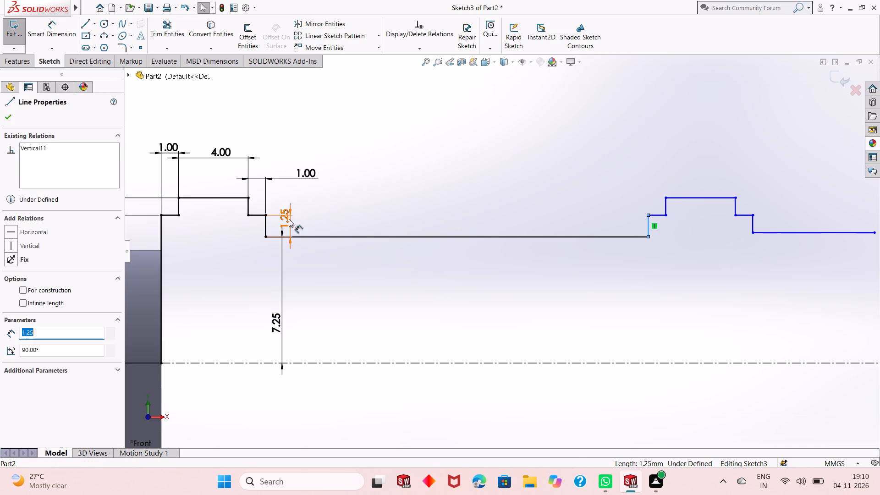
pyautogui.keyDown('ctrl'); pyautogui.click(267, 226); pyautogui.keyUp('ctrl')
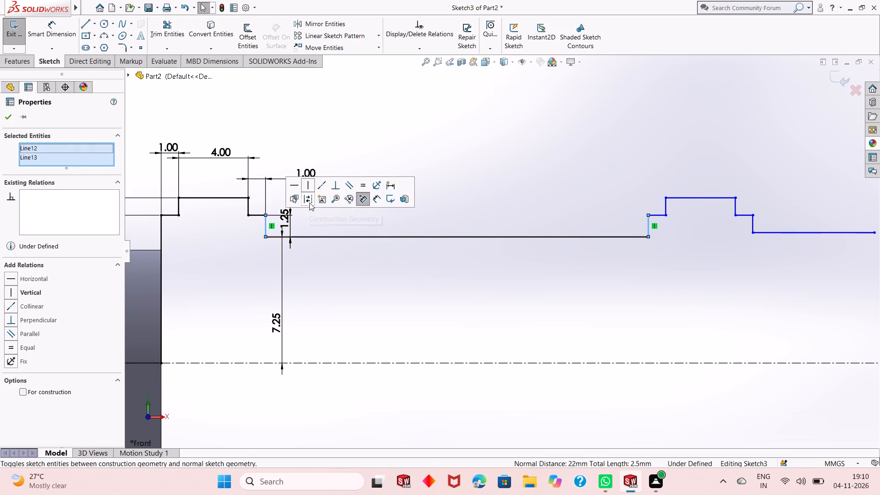
pyautogui.click(363, 188)
pyautogui.click(569, 186)
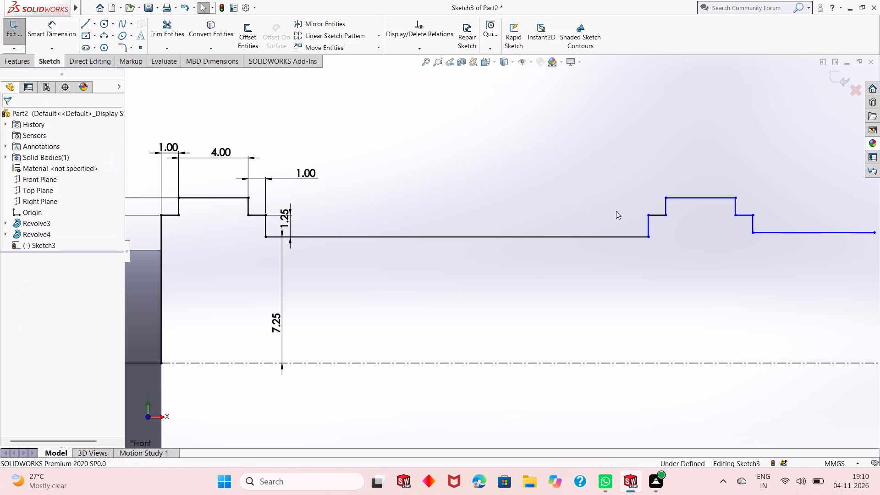
# Make the second collar's five 1 mm step lines equal to the first collar's outer 1 mm horizontal step.
pyautogui.click(657, 217)
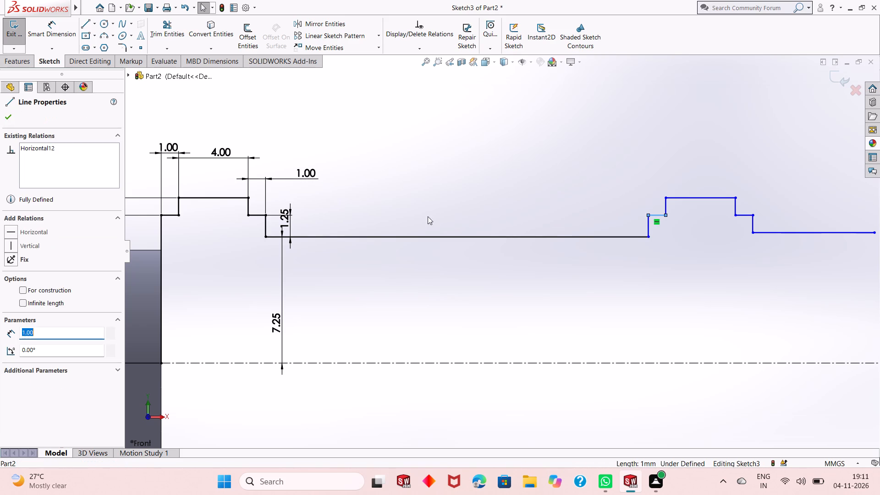
pyautogui.keyDown('ctrl'); pyautogui.click(258, 214); pyautogui.keyUp('ctrl')
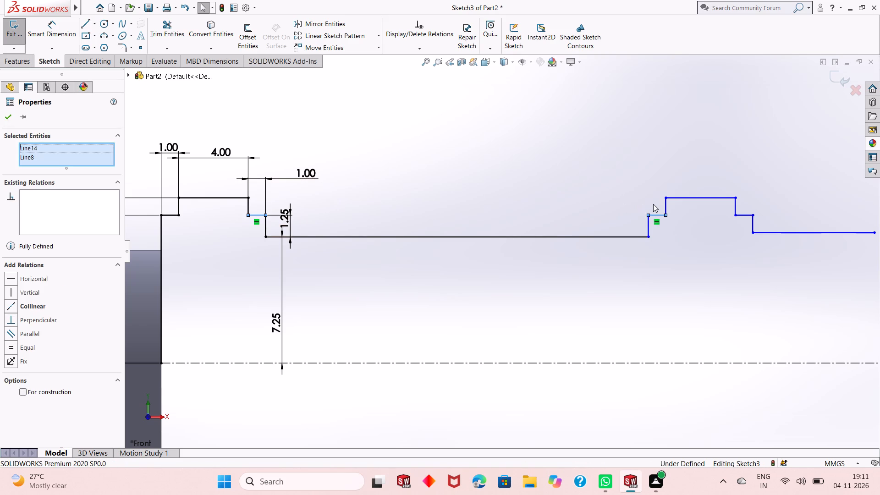
pyautogui.keyDown('ctrl'); pyautogui.click(665, 207); pyautogui.keyUp('ctrl')
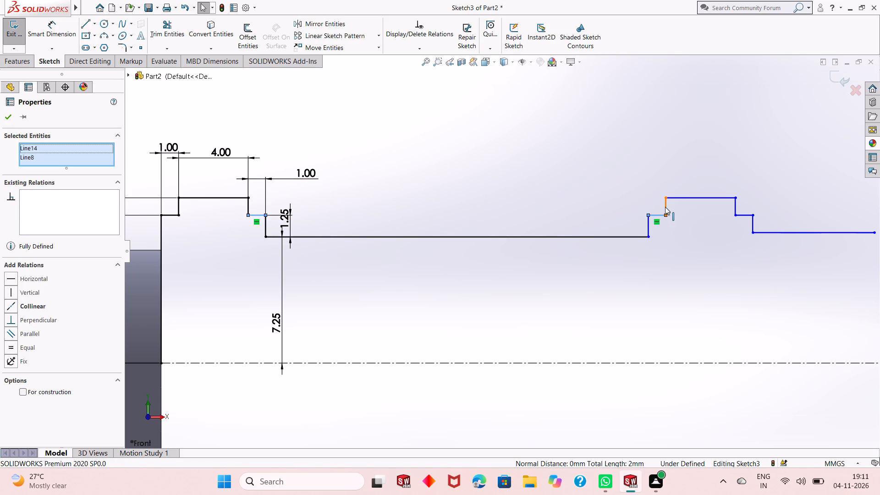
pyautogui.keyDown('ctrl'); pyautogui.click(737, 207); pyautogui.keyUp('ctrl')
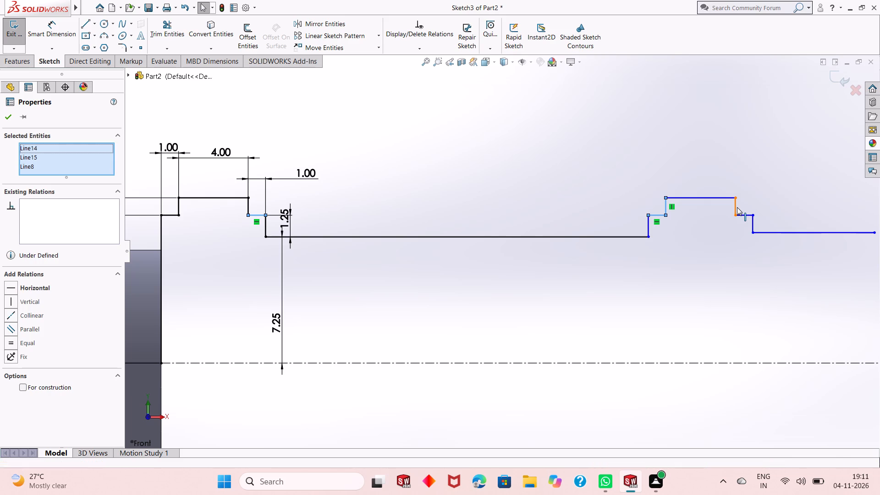
pyautogui.keyDown('ctrl'); pyautogui.click(748, 215); pyautogui.keyUp('ctrl')
pyautogui.keyDown('ctrl'); pyautogui.click(751, 223); pyautogui.keyUp('ctrl')
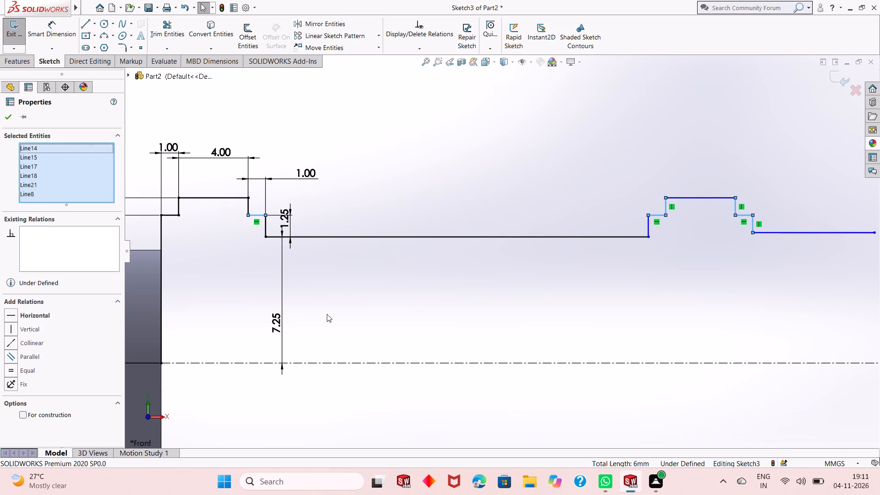
pyautogui.click(11, 371)
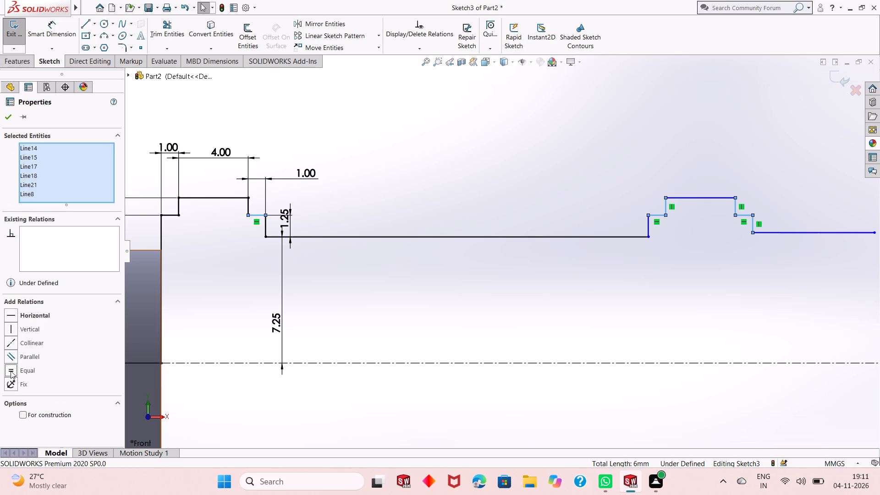
pyautogui.click(6, 117)
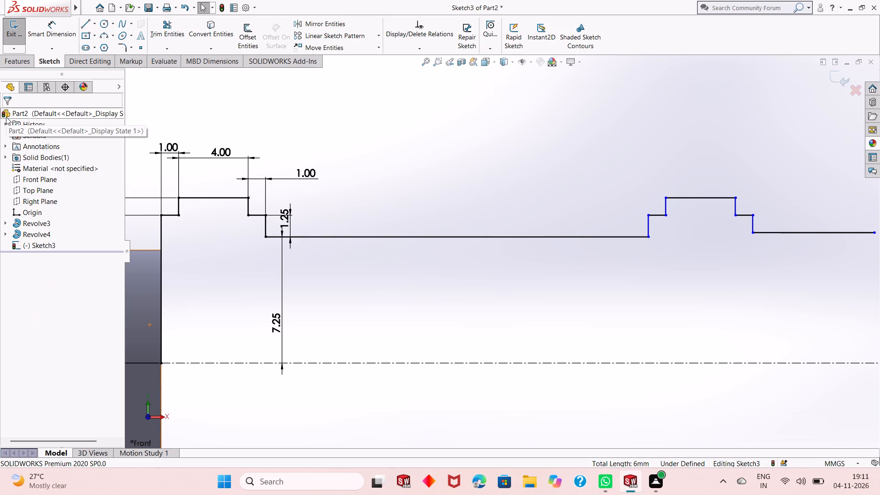
# Make the top horizontal lines of the first and second collars equal in length.
pyautogui.click(202, 199)
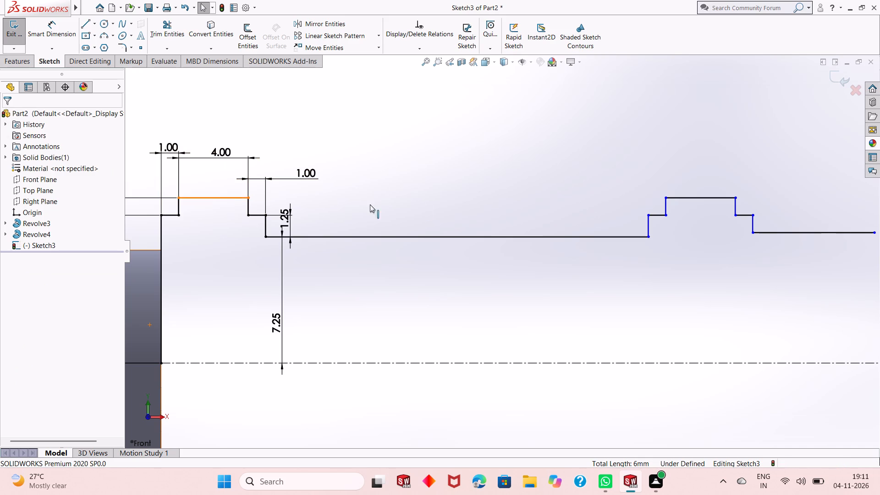
pyautogui.keyDown('ctrl'); pyautogui.click(680, 196); pyautogui.keyUp('ctrl')
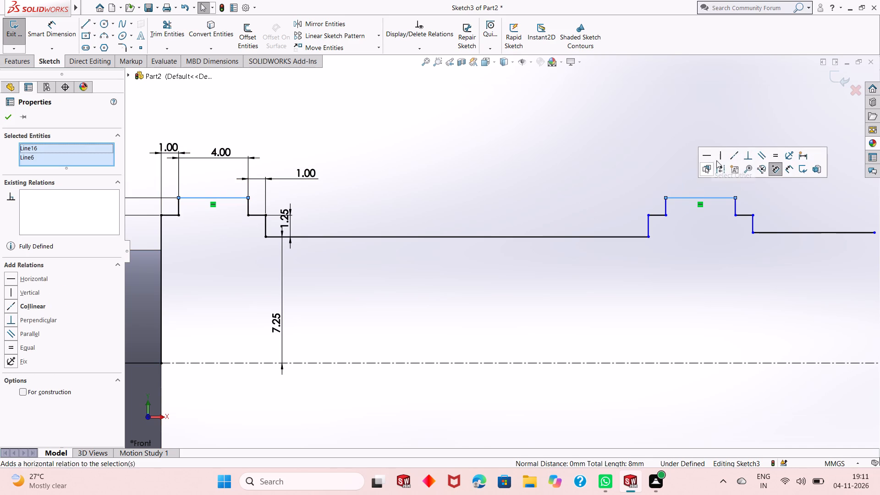
pyautogui.click(771, 154)
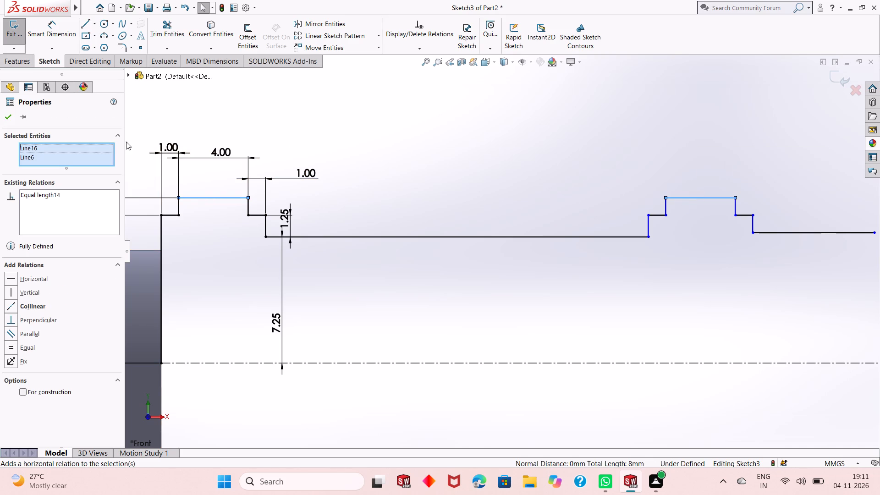
pyautogui.click(10, 116)
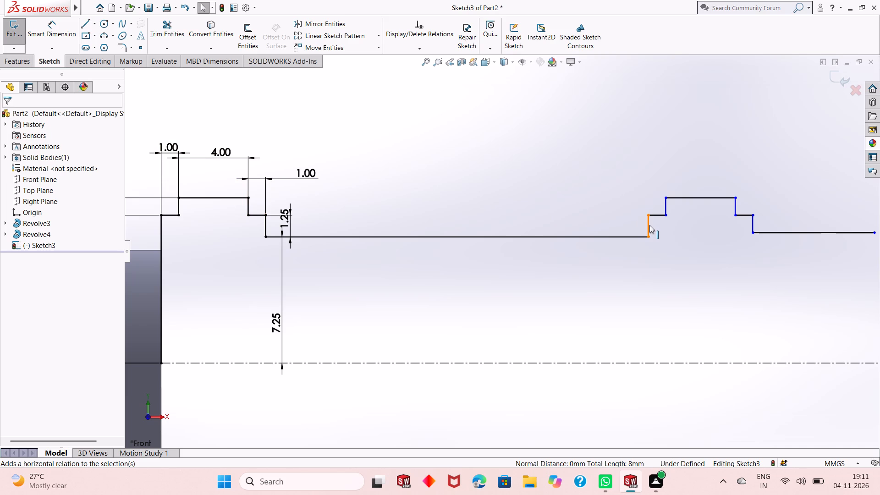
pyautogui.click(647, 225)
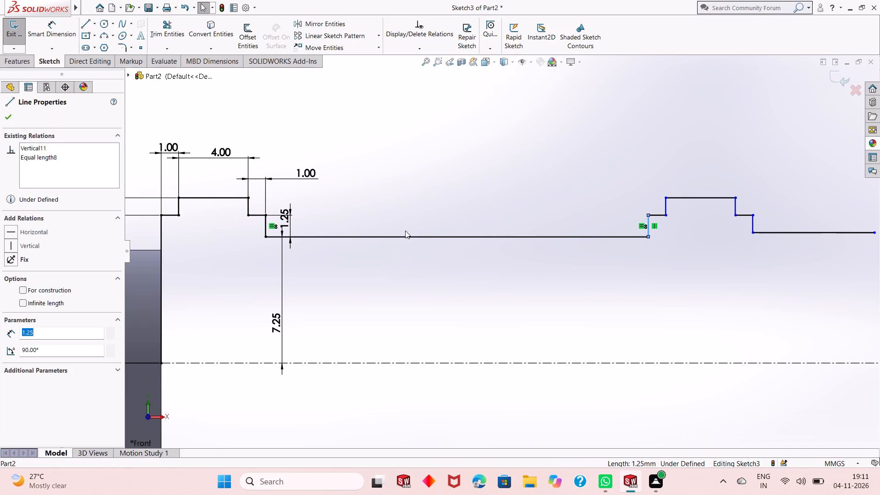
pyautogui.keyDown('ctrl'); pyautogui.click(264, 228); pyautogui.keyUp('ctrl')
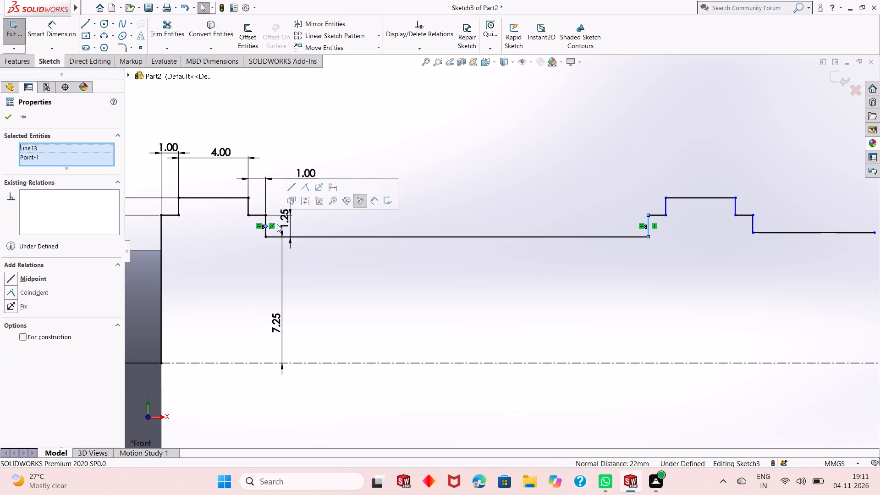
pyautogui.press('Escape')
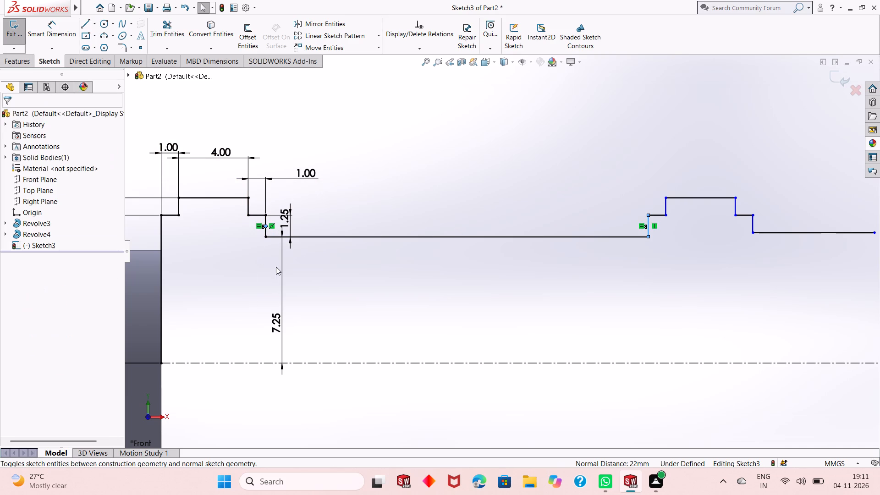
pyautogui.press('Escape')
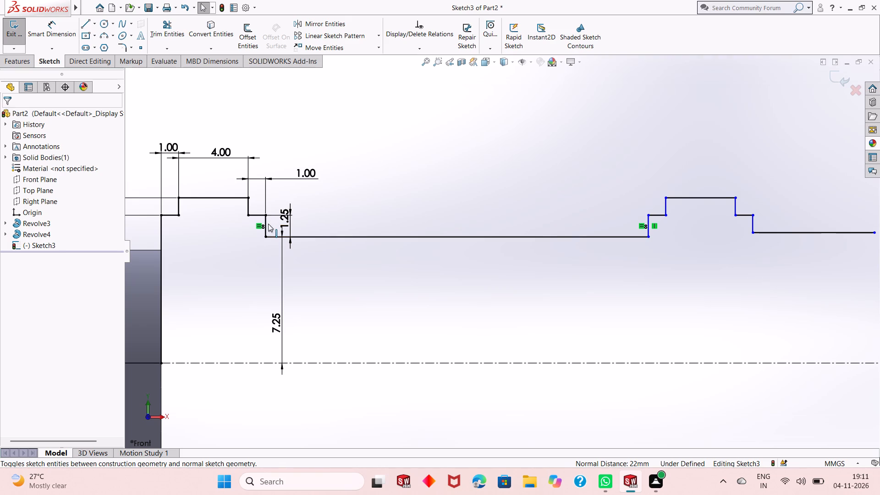
# Apply an equal relation to the two vertical lines at the ends of the long shaft line.
pyautogui.click(268, 224)
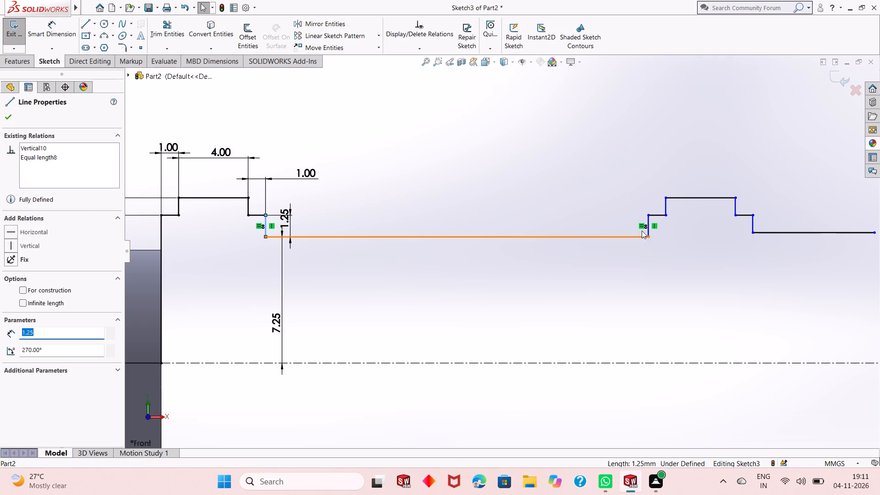
pyautogui.keyDown('ctrl'); pyautogui.click(648, 220); pyautogui.keyUp('ctrl')
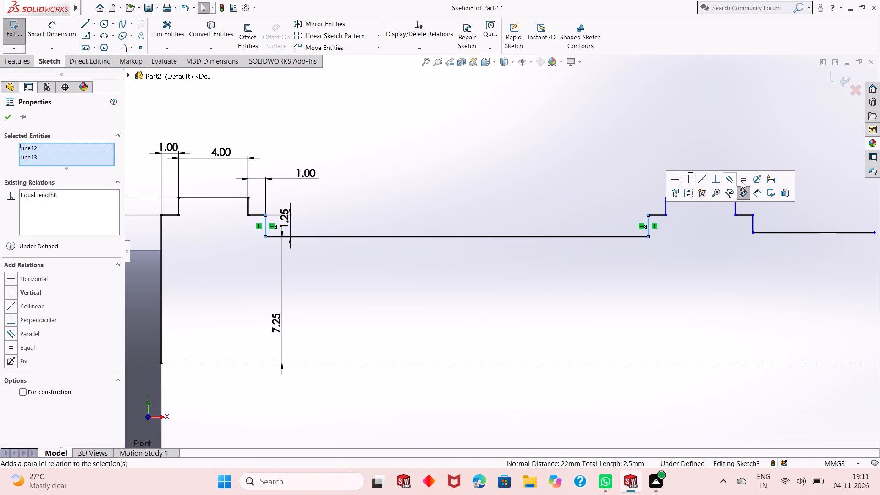
pyautogui.click(742, 181)
pyautogui.press('Escape')
pyautogui.press('Escape')
pyautogui.press('Escape')
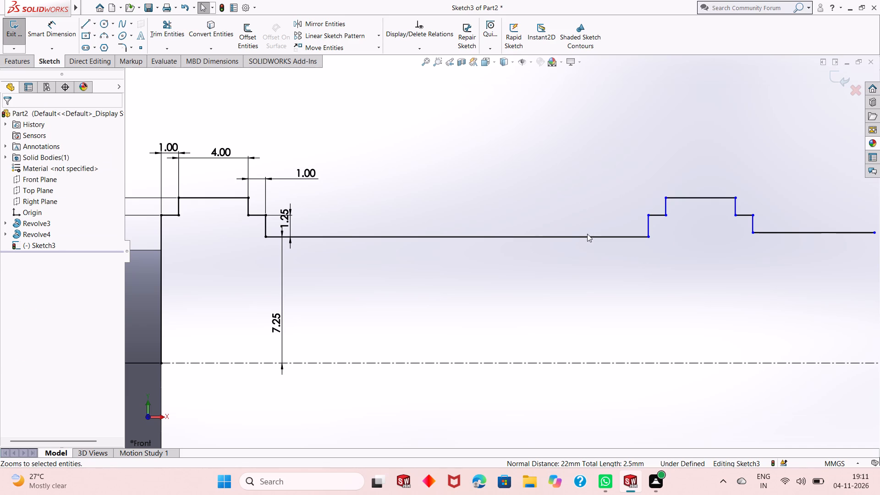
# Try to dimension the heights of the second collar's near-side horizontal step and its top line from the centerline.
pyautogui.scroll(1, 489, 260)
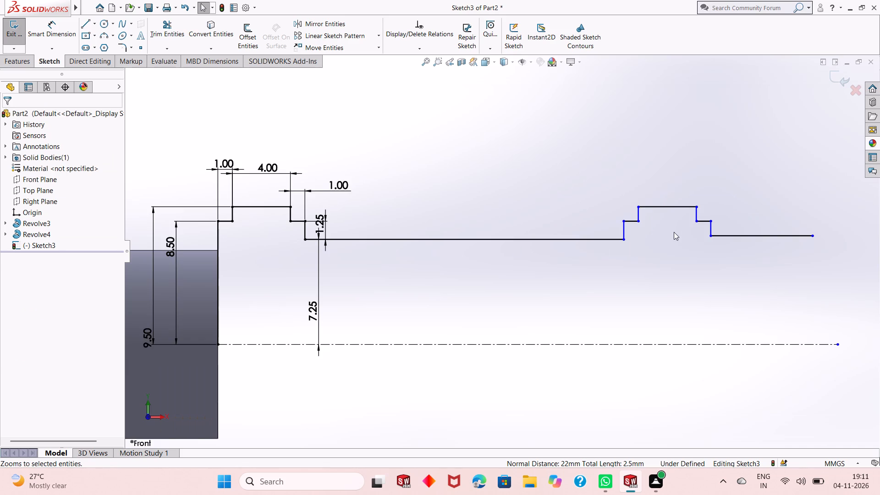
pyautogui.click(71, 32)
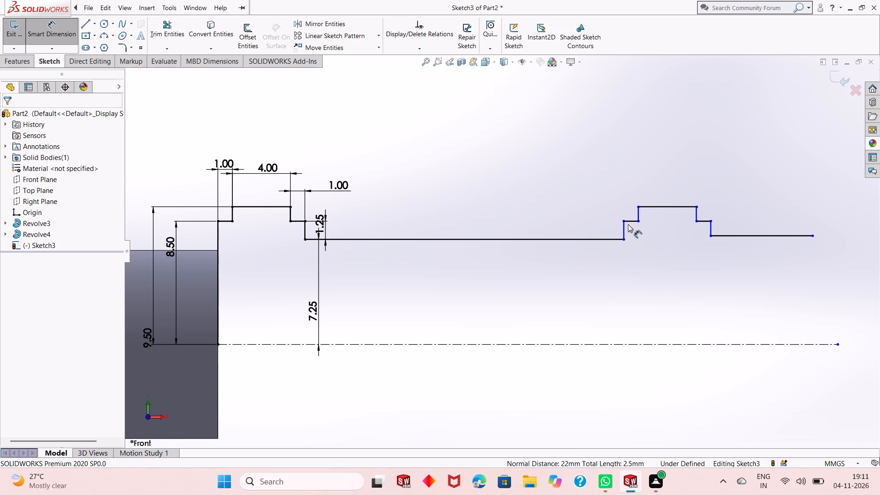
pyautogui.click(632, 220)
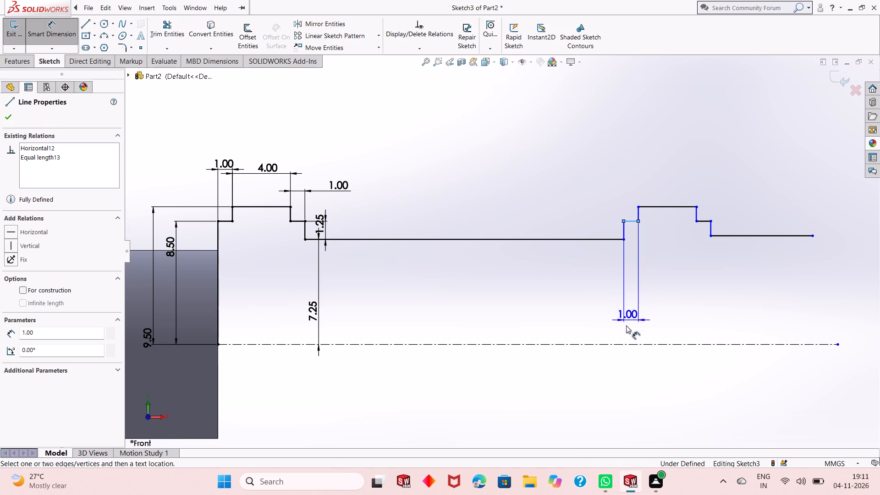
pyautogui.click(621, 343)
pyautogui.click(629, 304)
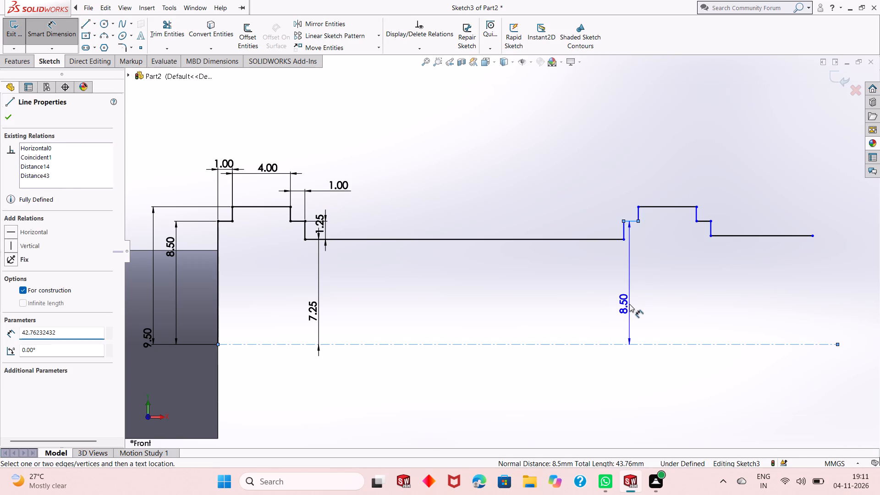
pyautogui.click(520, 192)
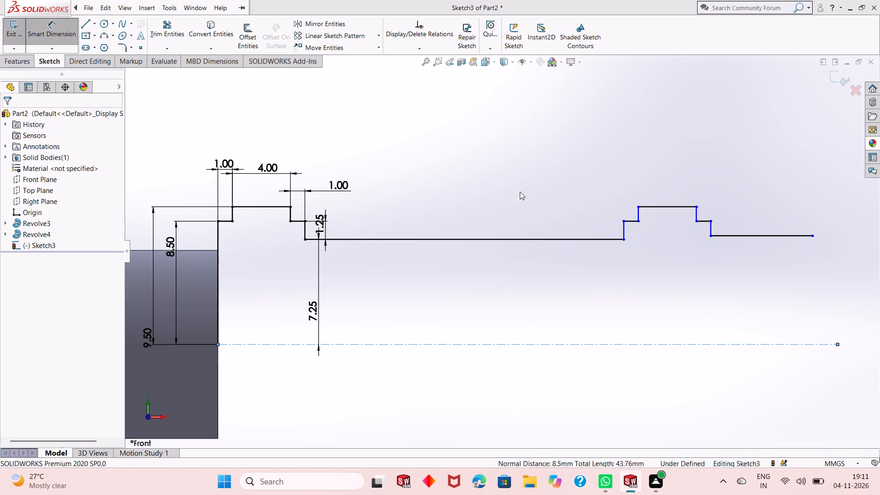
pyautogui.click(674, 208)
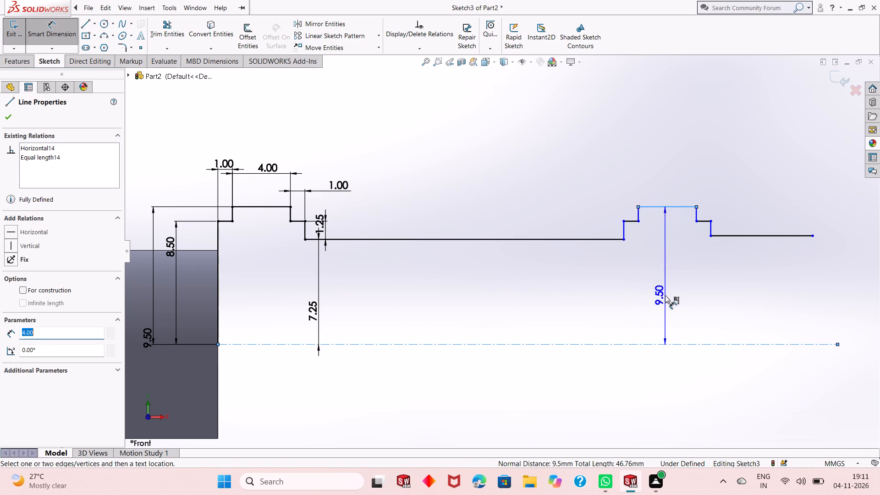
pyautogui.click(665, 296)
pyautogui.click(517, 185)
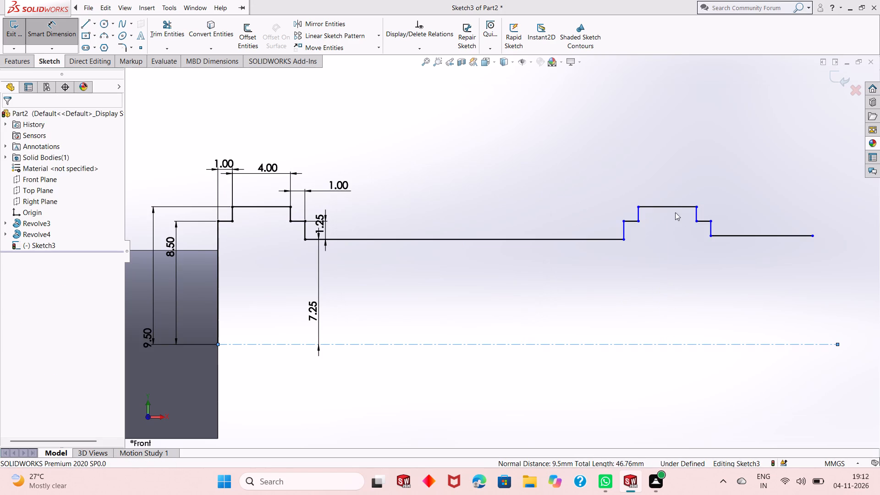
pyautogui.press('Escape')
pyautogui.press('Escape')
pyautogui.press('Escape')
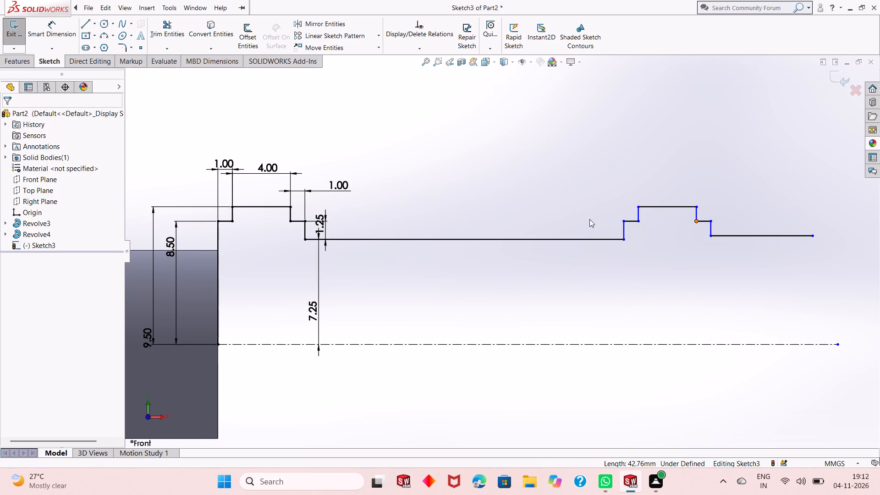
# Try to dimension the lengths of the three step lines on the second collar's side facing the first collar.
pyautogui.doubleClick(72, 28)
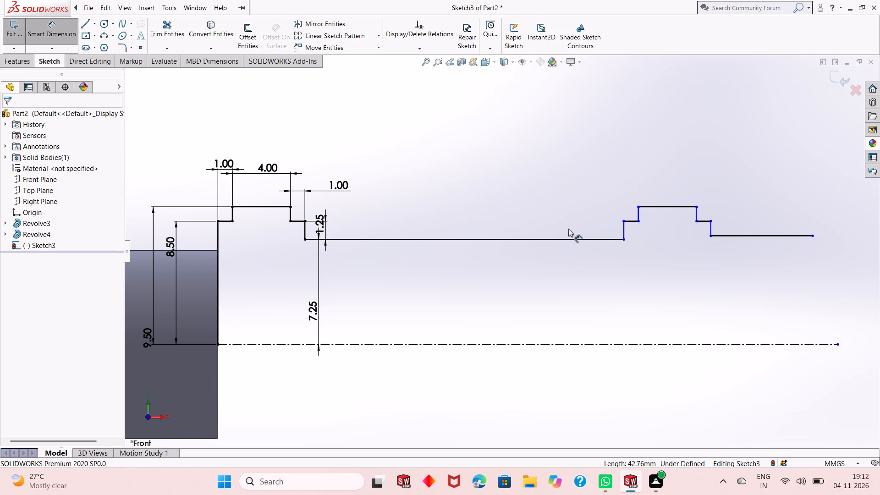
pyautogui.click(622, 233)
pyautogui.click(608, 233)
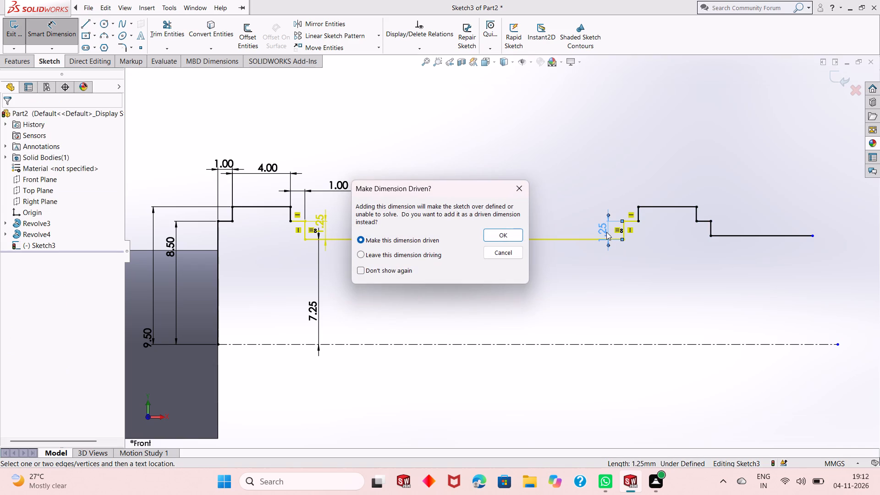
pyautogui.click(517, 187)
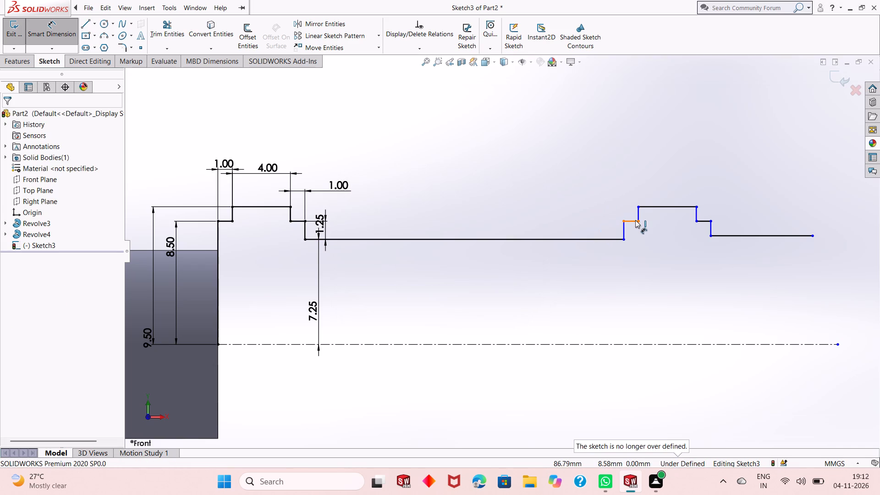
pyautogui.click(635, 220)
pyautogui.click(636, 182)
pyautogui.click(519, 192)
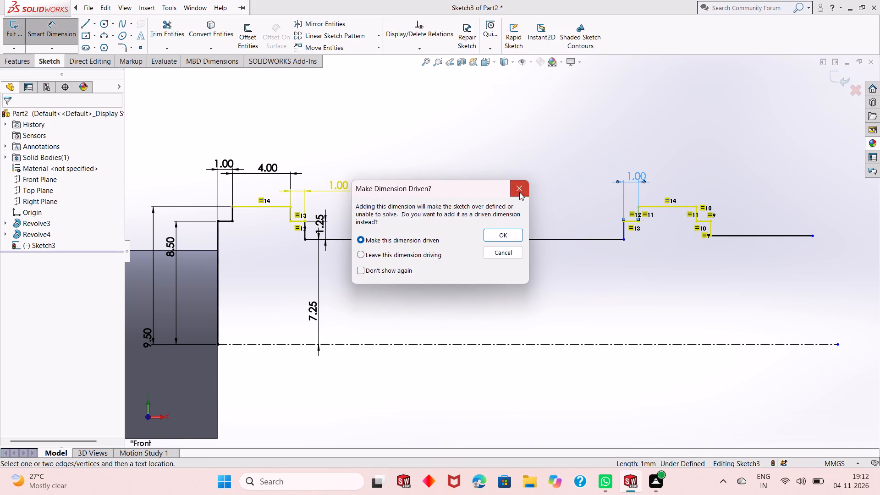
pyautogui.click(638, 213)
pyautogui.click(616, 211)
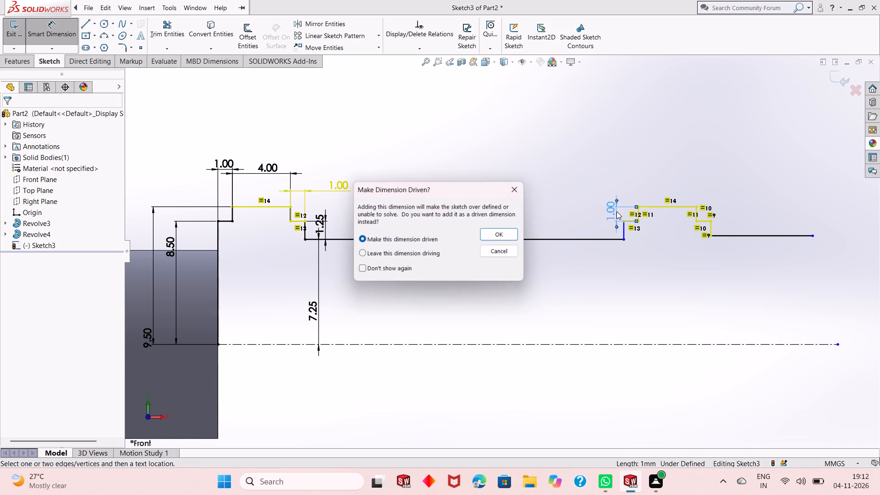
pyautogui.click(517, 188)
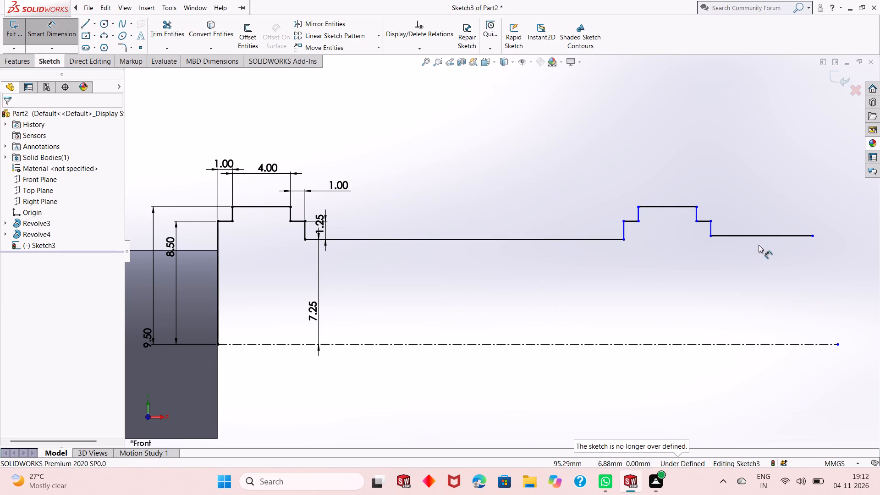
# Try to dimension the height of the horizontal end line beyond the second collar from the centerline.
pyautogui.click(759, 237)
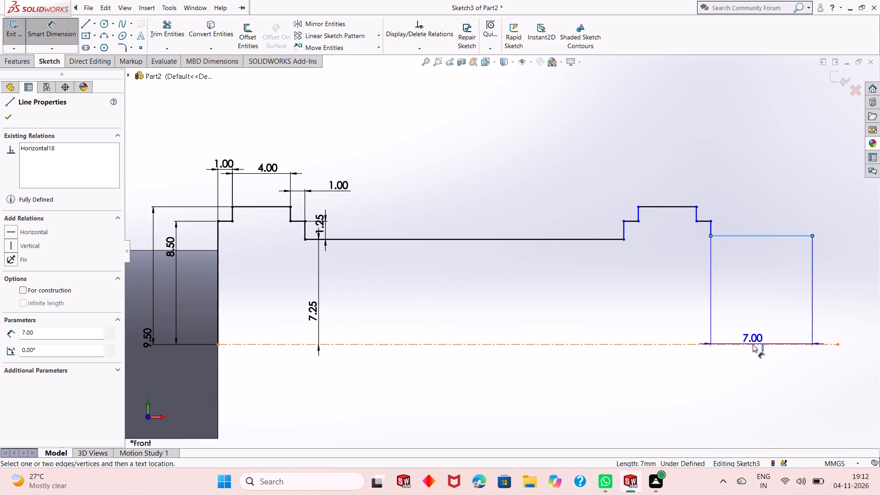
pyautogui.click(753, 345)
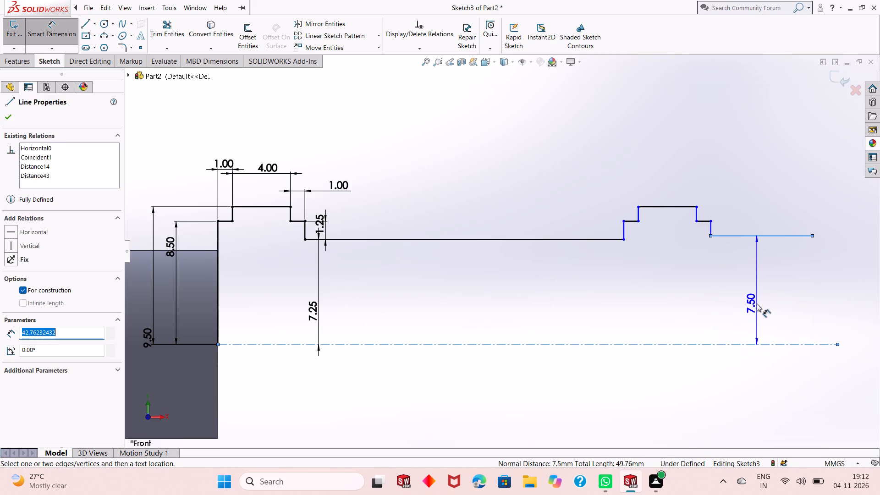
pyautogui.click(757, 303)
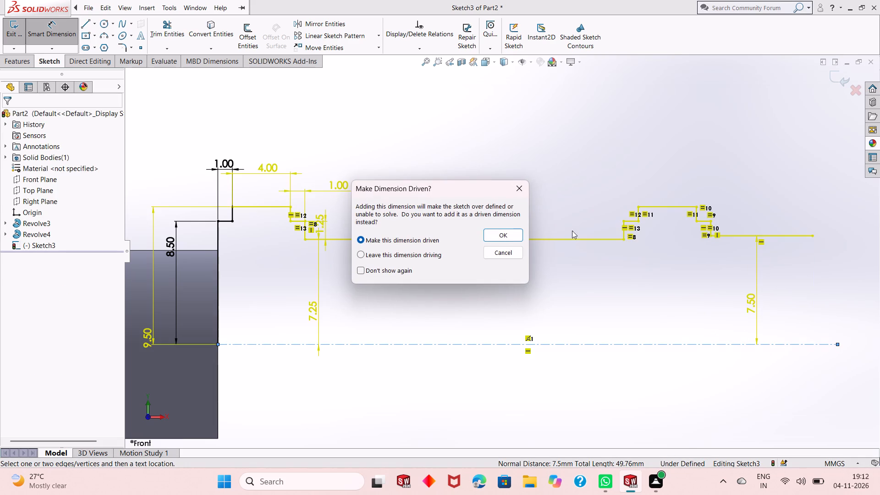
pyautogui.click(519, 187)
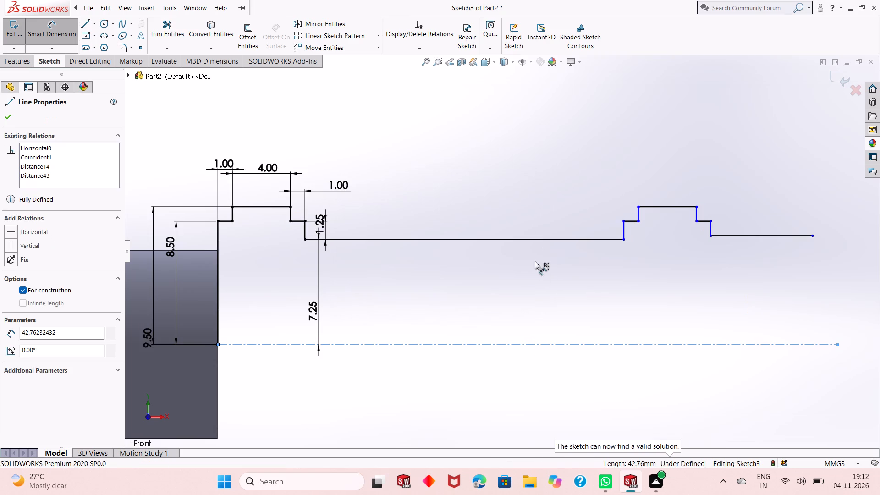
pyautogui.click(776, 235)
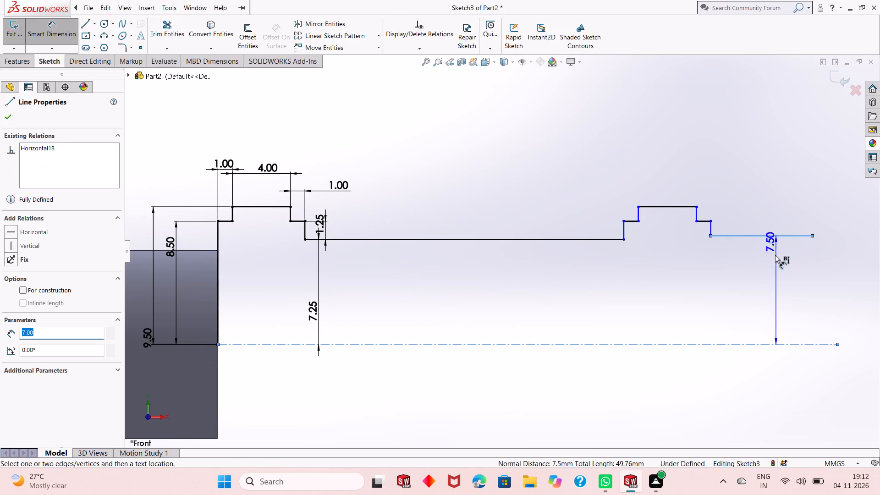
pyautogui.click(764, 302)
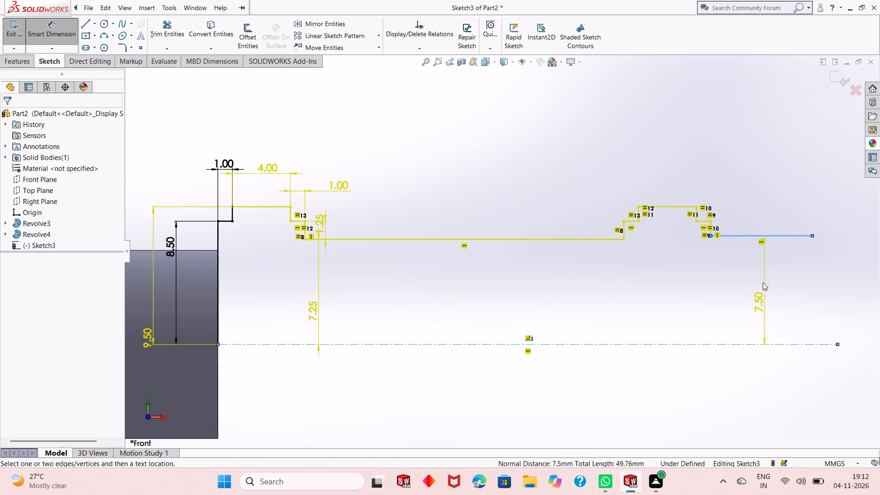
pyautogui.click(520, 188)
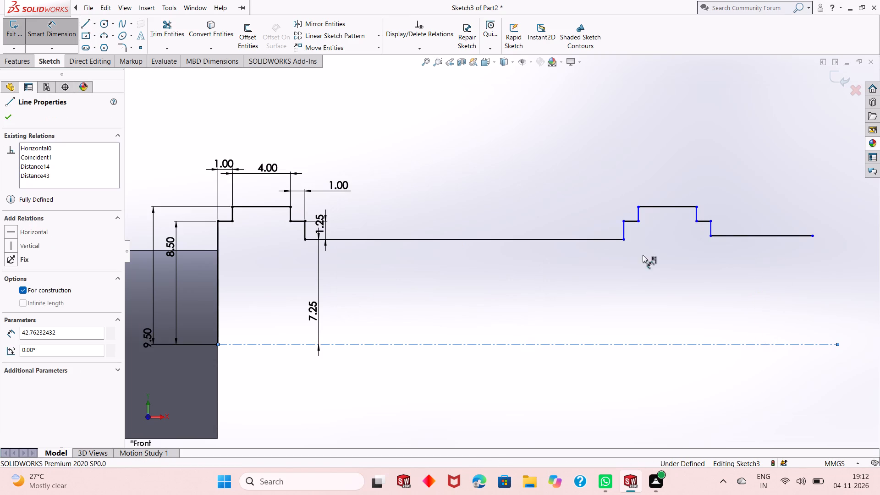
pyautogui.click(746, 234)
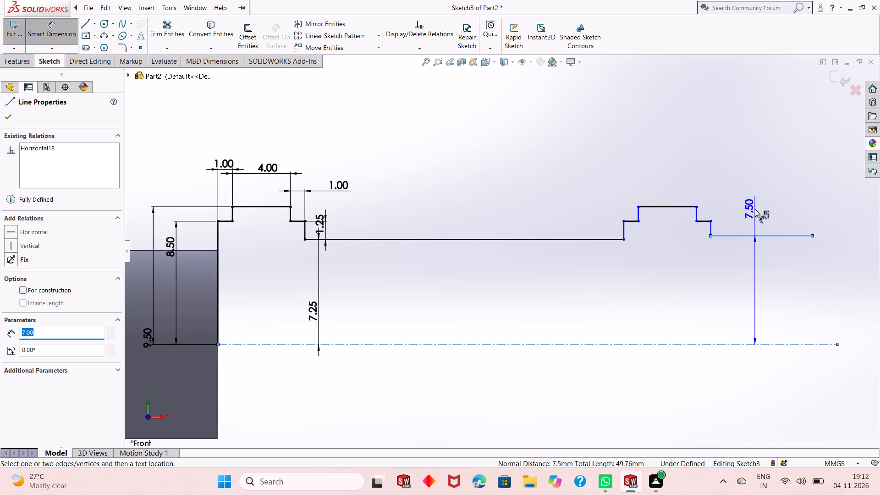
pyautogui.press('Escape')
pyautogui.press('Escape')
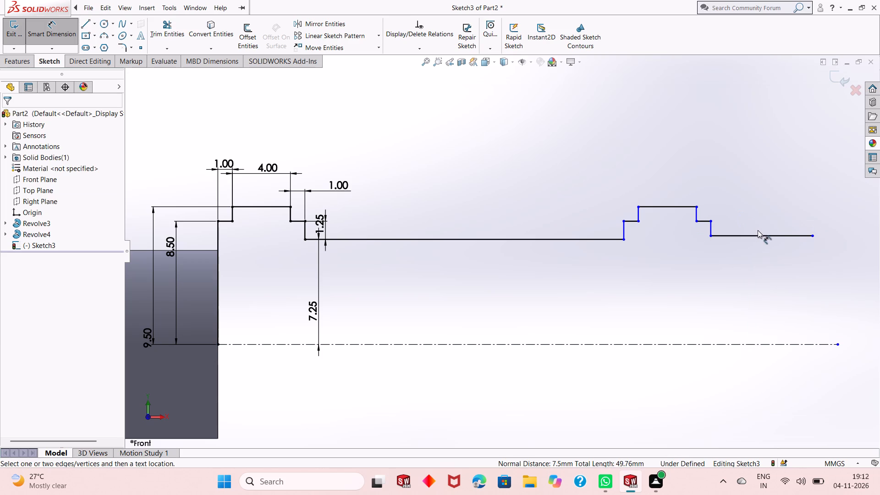
# Dimension the length of the horizontal end line beyond the second collar and leave the dimension tool.
pyautogui.click(760, 233)
pyautogui.click(768, 220)
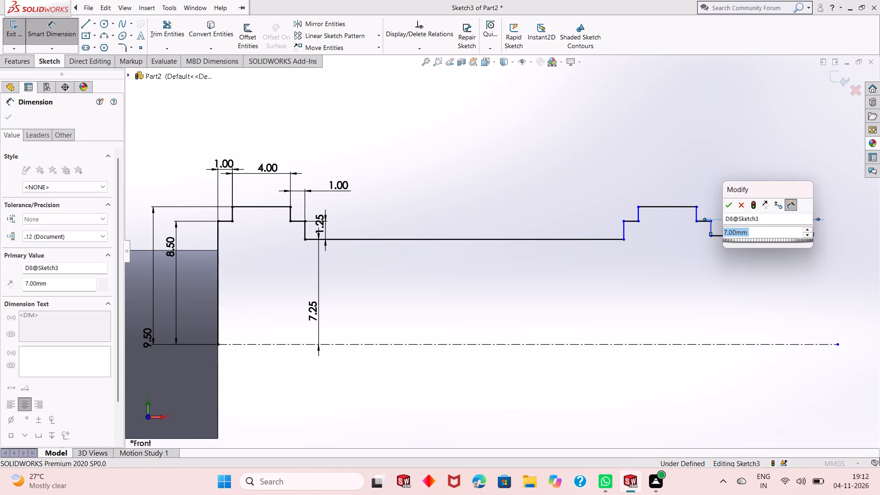
pyautogui.press('Return')
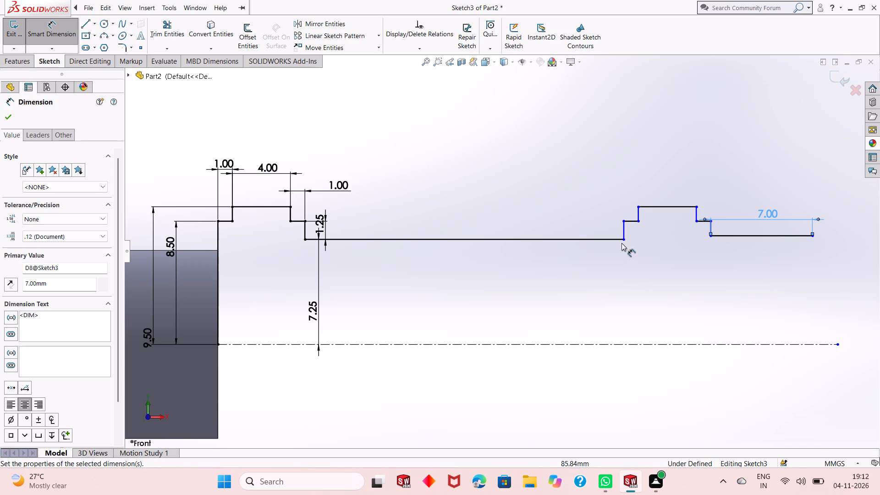
pyautogui.rightClick(602, 121)
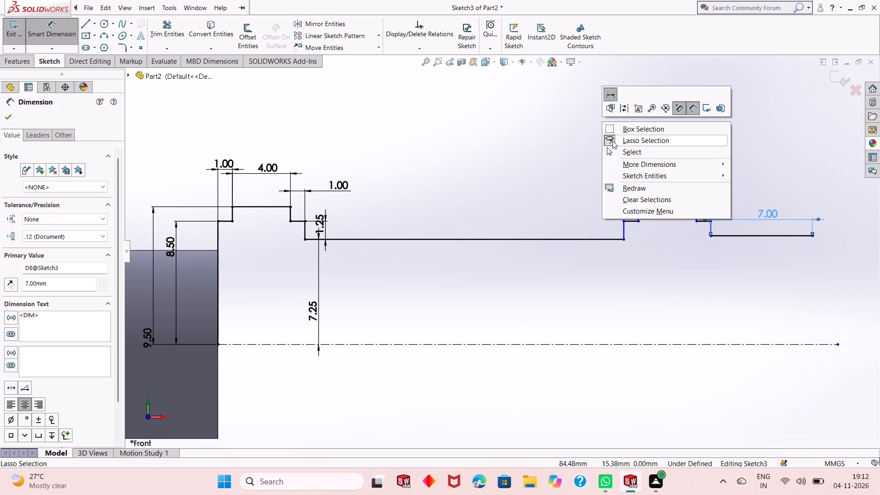
pyautogui.click(618, 154)
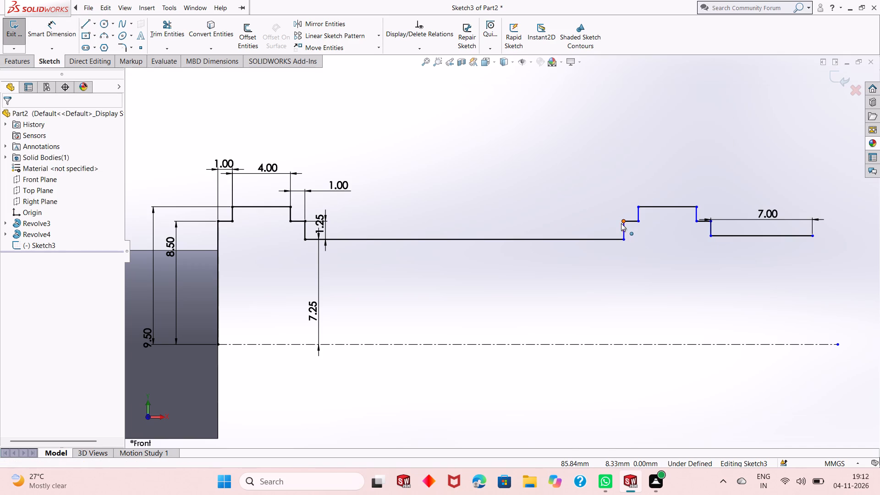
# Add a Fix relation to the second collar's near-side step corner, at the upper end of the 1.25 mm vertical line.
pyautogui.click(622, 221)
pyautogui.click(734, 174)
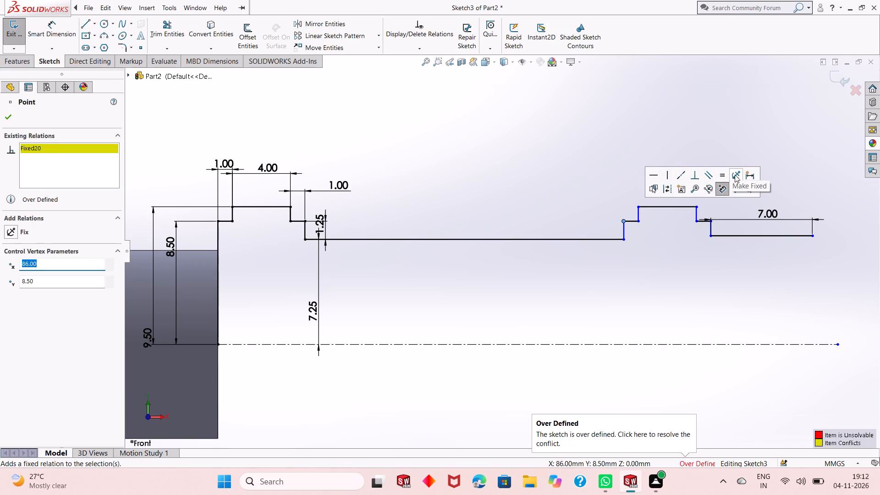
# Delete the 1.25 mm vertical dimension beside the first collar's step.
pyautogui.click(560, 174)
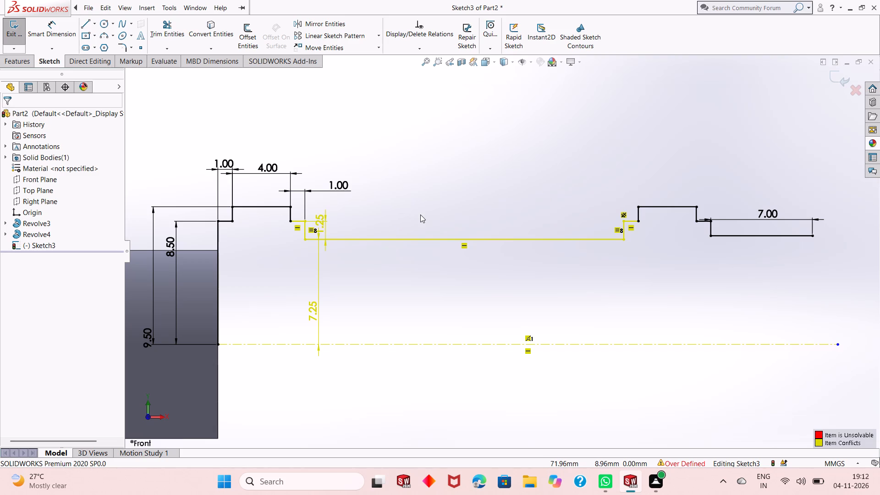
pyautogui.rightClick(324, 224)
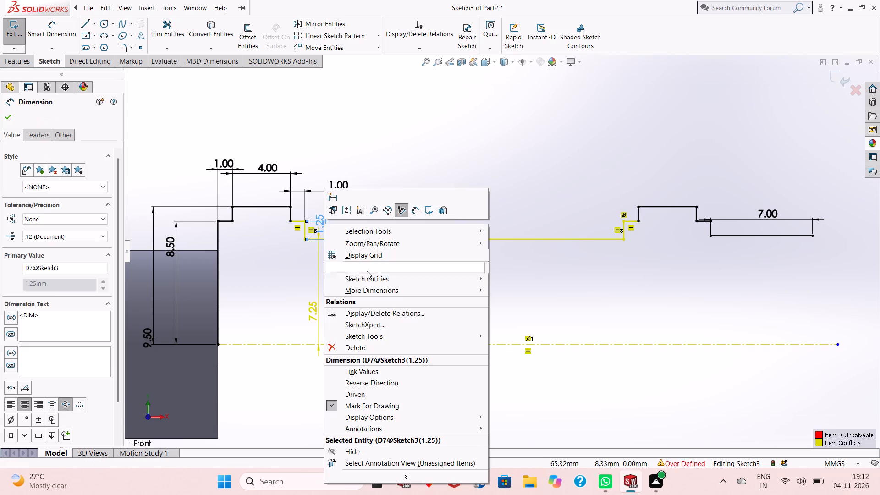
pyautogui.click(385, 345)
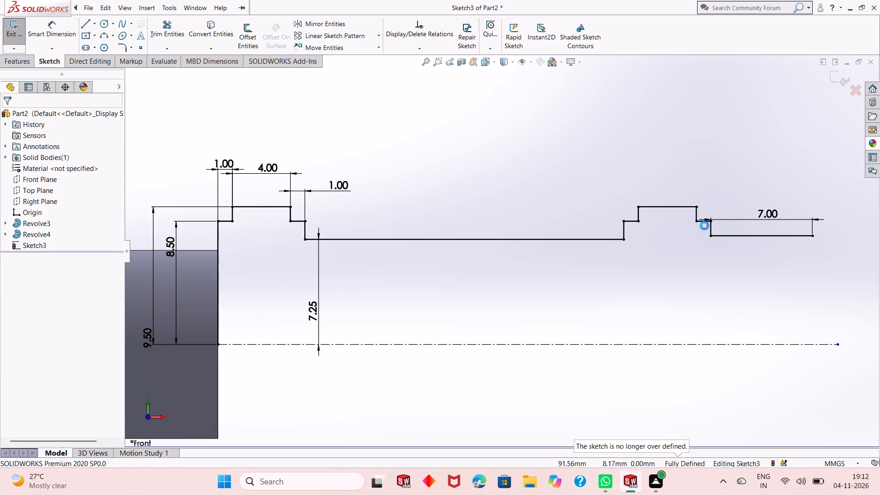
# Sketch the third collar's rise from the 7 mm line's free end: 1 mm up, 1 mm across, 1 mm up and 4 mm across.
pyautogui.scroll(3, 532, 254)
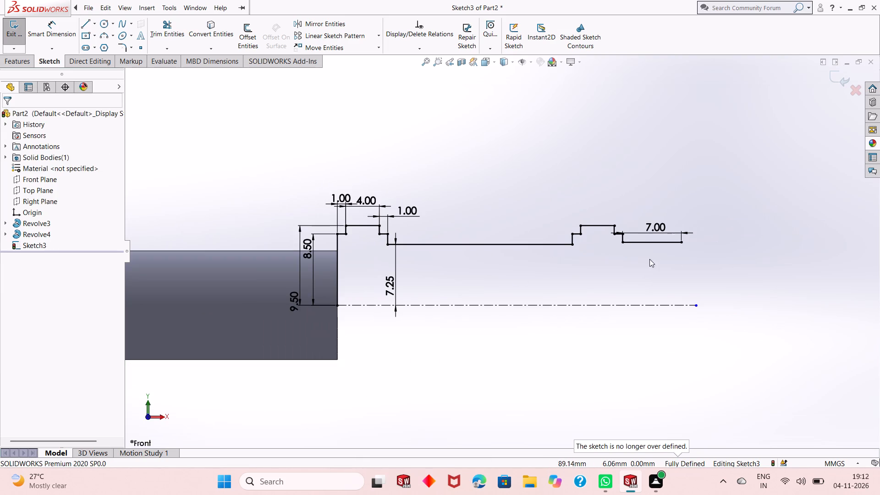
pyautogui.scroll(-2, 725, 265)
pyautogui.scroll(2, 508, 252)
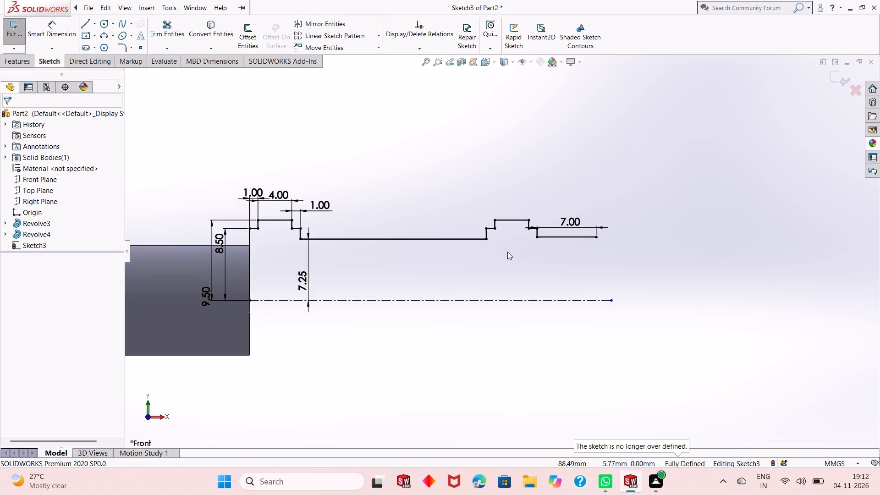
pyautogui.scroll(-2, 689, 256)
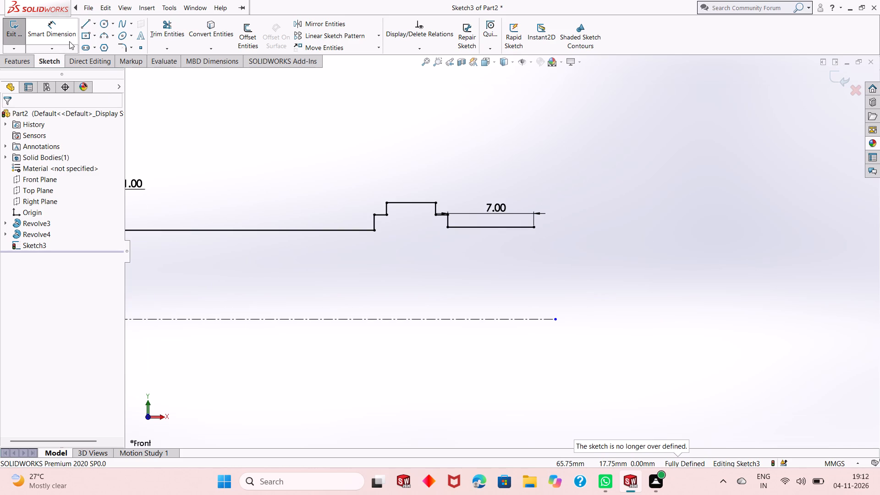
pyautogui.click(86, 25)
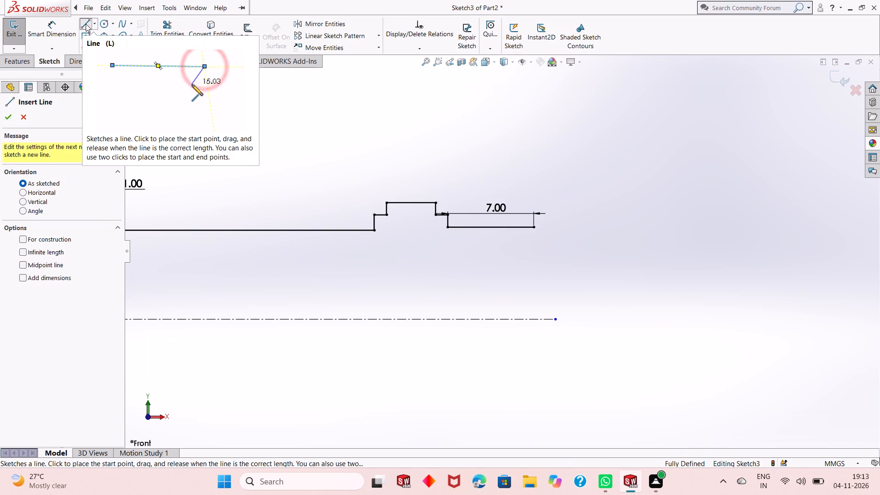
pyautogui.click(534, 226)
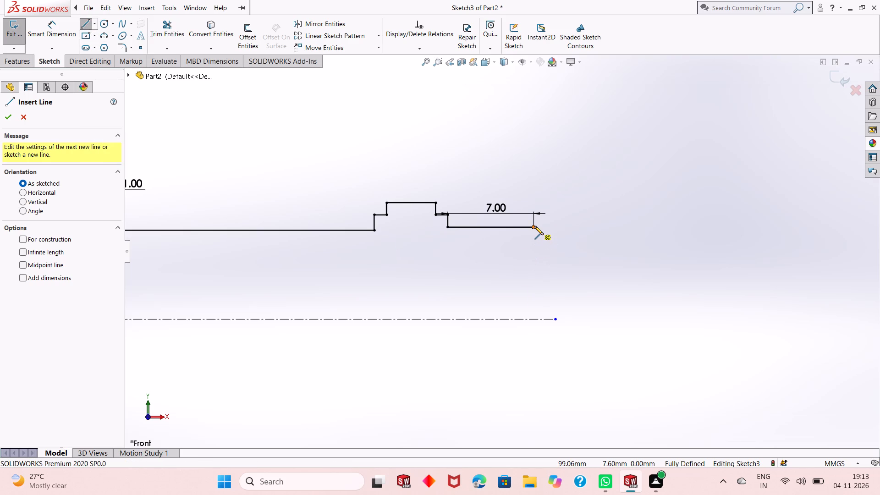
pyautogui.press('1')
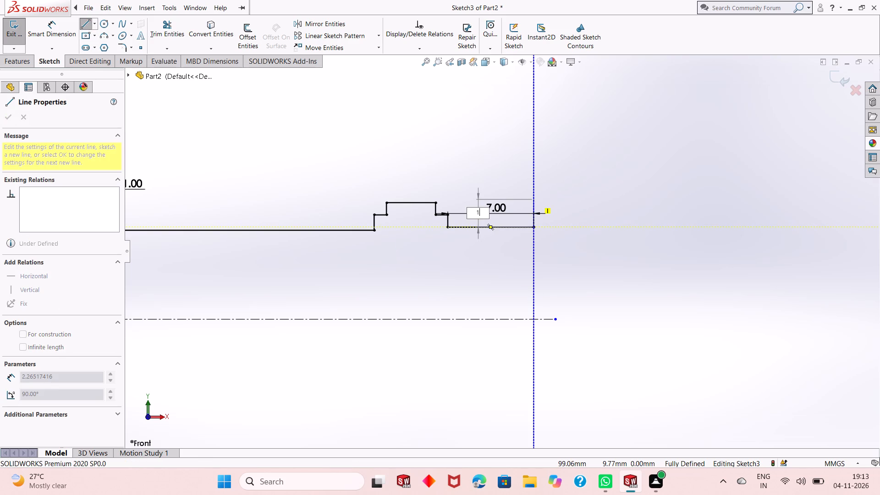
pyautogui.press('Return')
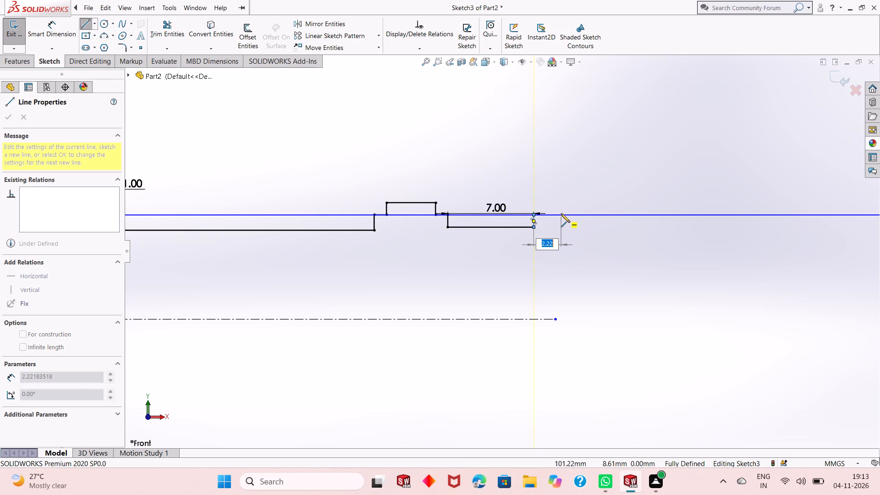
pyautogui.press('1')
pyautogui.press('Return')
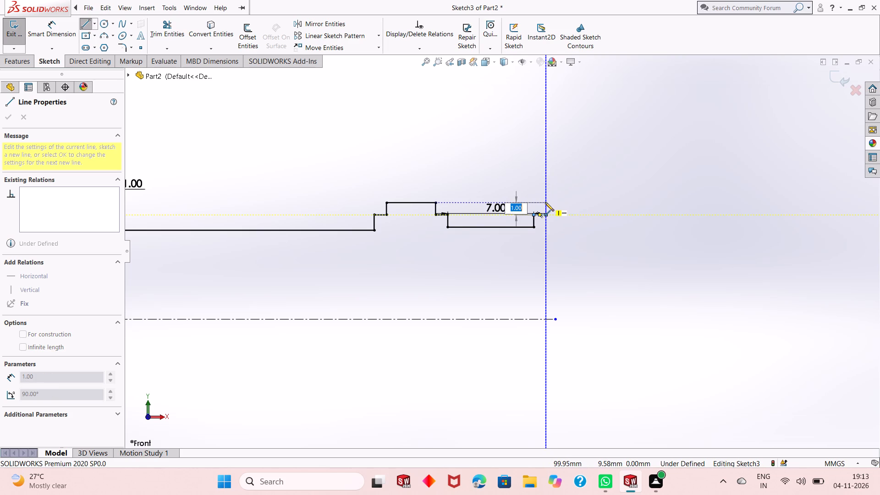
pyautogui.click(545, 202)
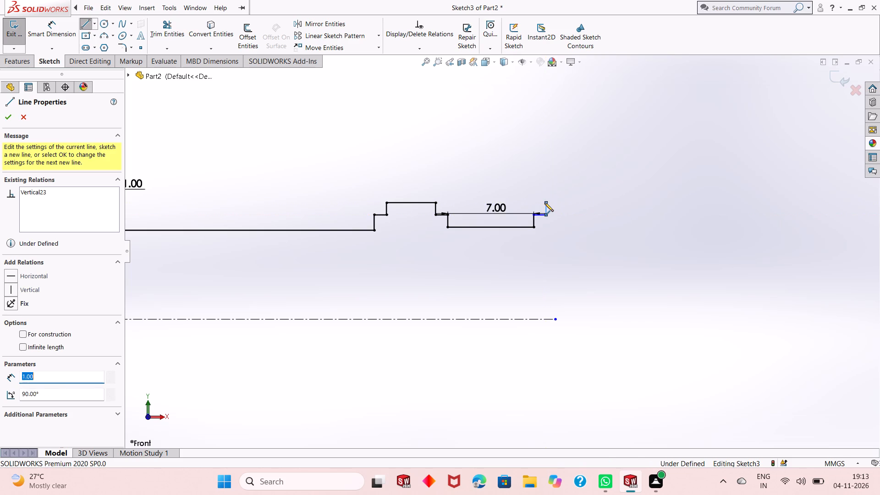
pyautogui.press('4')
pyautogui.press('Return')
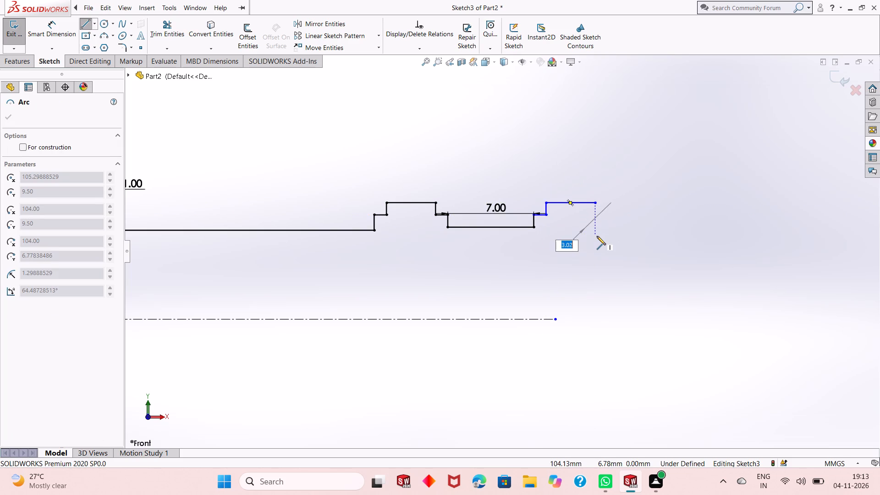
pyautogui.press('Escape')
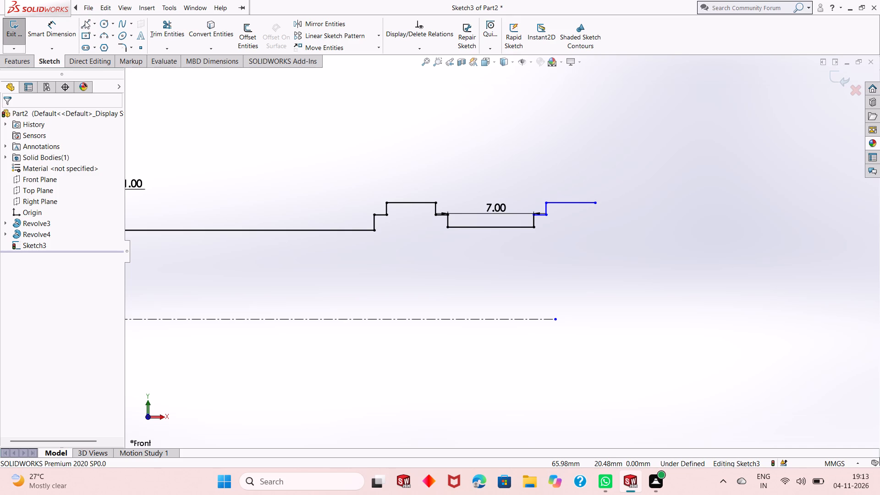
# Continue the third collar's far side from its top line with a 1 mm line down and a 1 mm line outward.
pyautogui.click(86, 21)
pyautogui.scroll(-2, 557, 216)
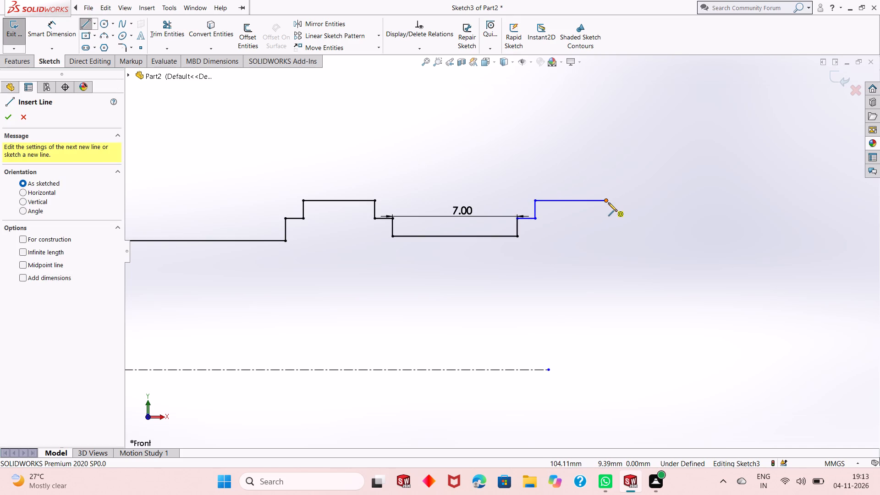
pyautogui.click(607, 201)
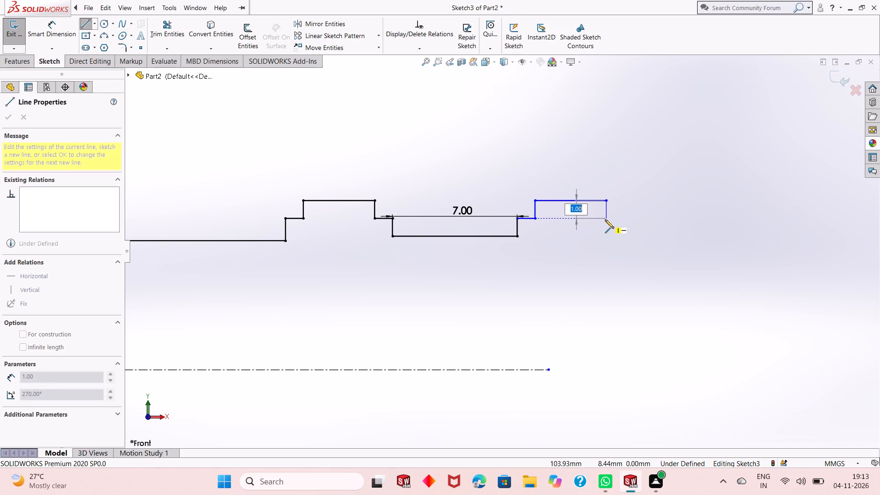
pyautogui.click(606, 218)
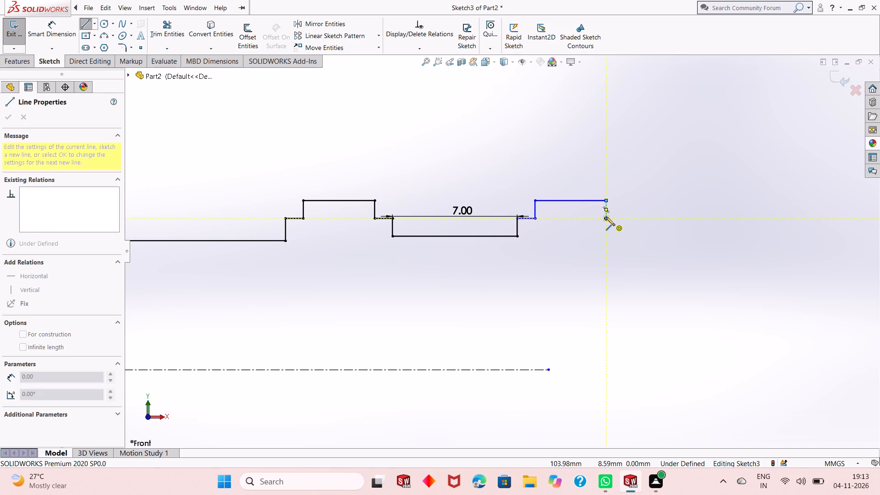
pyautogui.press('1')
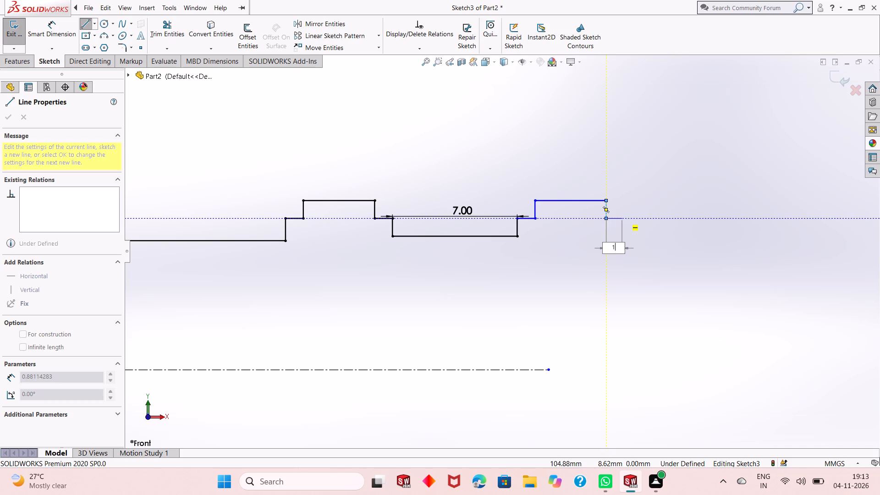
pyautogui.press('Return')
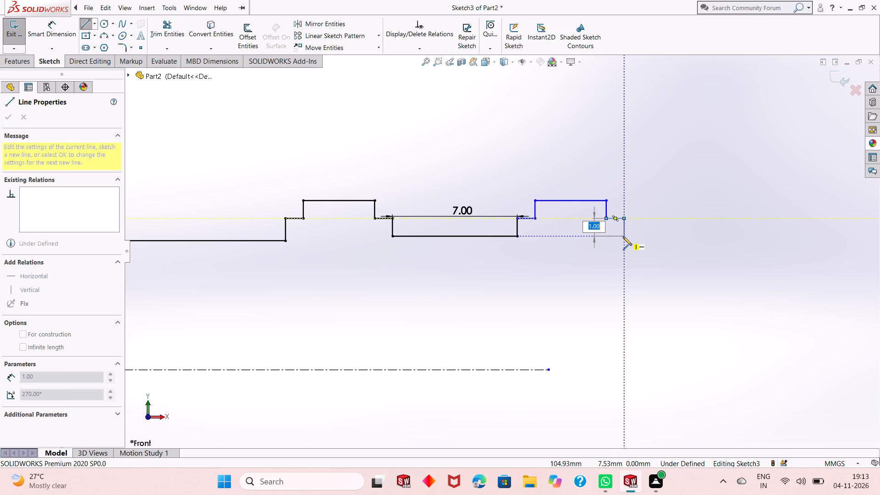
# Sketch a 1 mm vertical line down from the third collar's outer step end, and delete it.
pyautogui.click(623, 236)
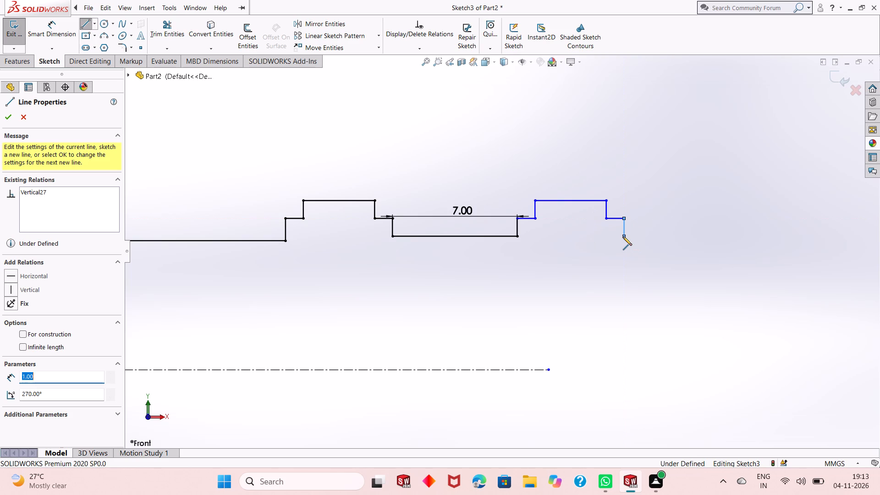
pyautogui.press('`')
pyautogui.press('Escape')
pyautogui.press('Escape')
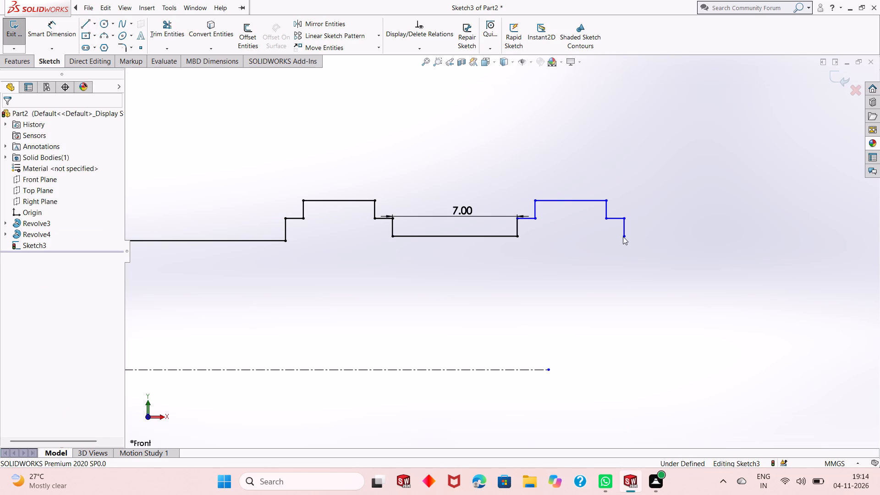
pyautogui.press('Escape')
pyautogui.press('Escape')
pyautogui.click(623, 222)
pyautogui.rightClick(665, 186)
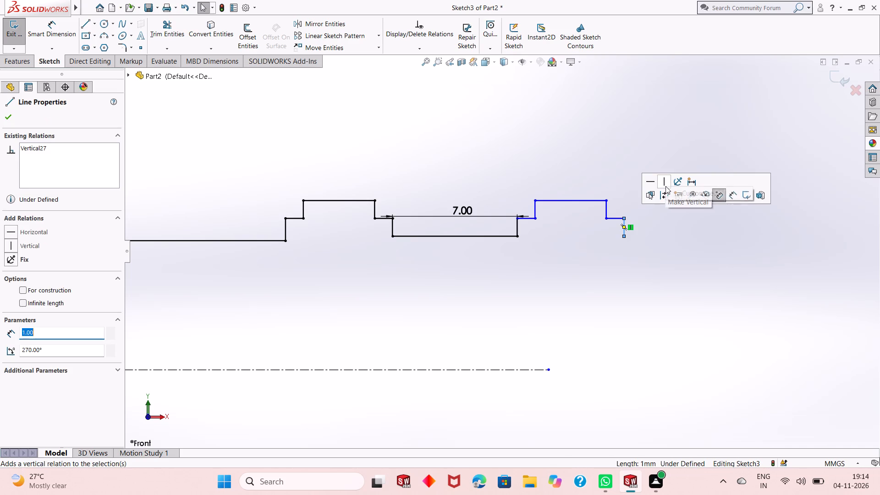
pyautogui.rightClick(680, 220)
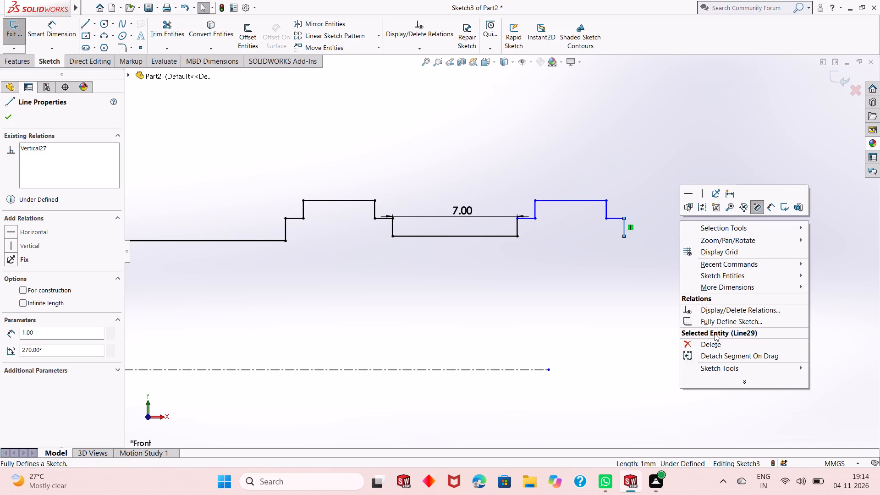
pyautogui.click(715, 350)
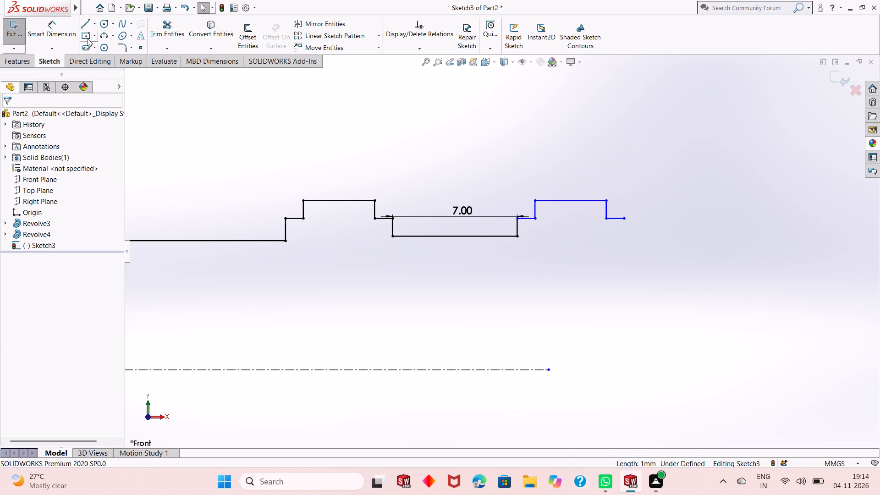
# Sketch an 8 mm vertical line up from centerline level below the third collar's outer end, and a 15 mm horizontal line outward from its top.
pyautogui.click(84, 22)
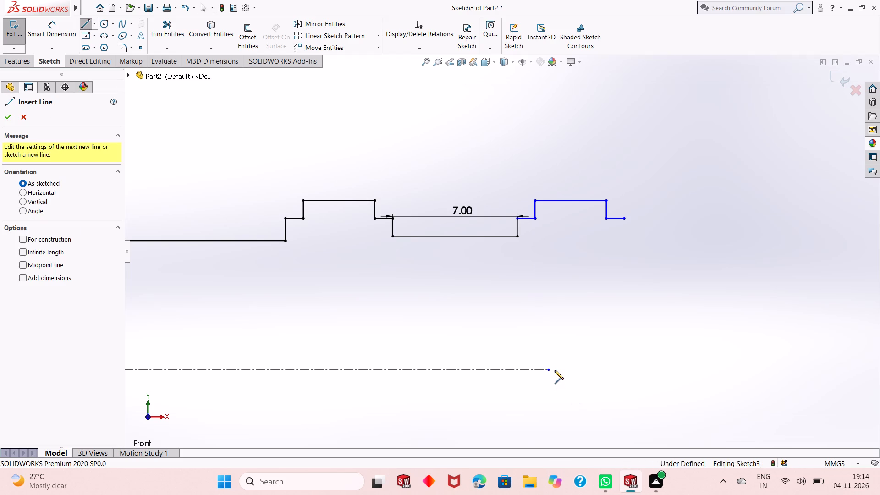
pyautogui.click(625, 368)
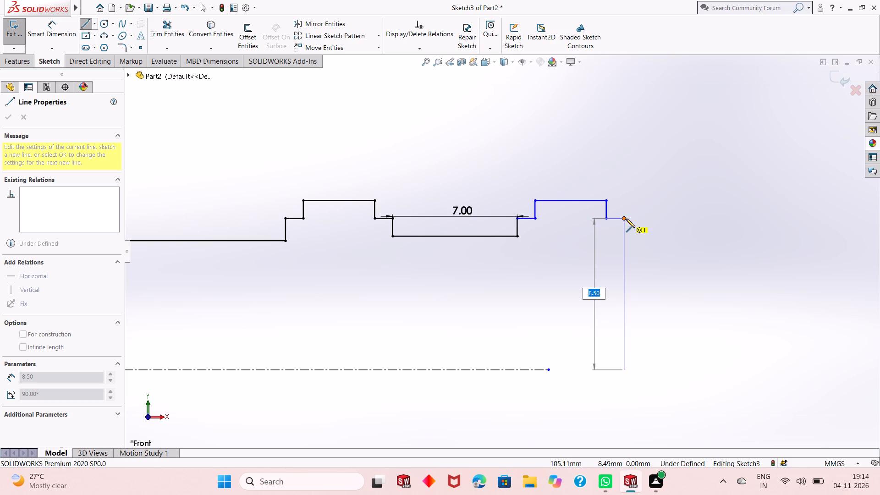
pyautogui.press('8')
pyautogui.press('Return')
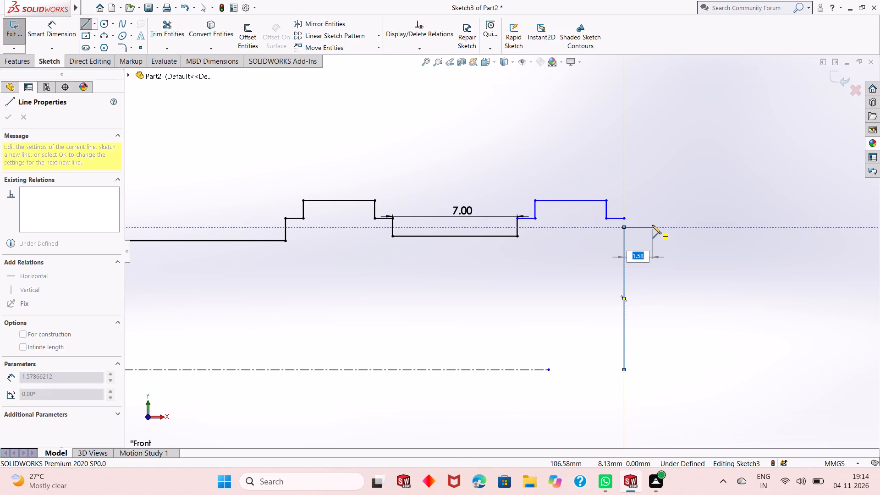
pyautogui.write('15')
pyautogui.press('Return')
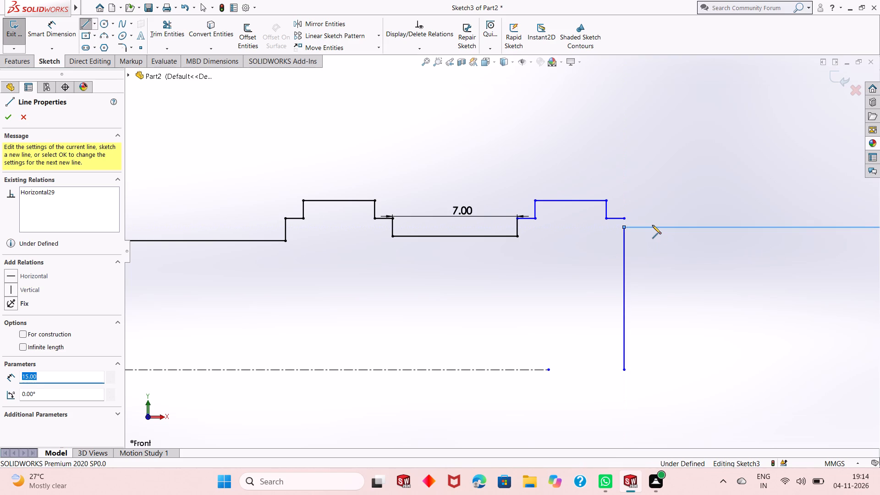
pyautogui.press('Escape')
pyautogui.press('Escape')
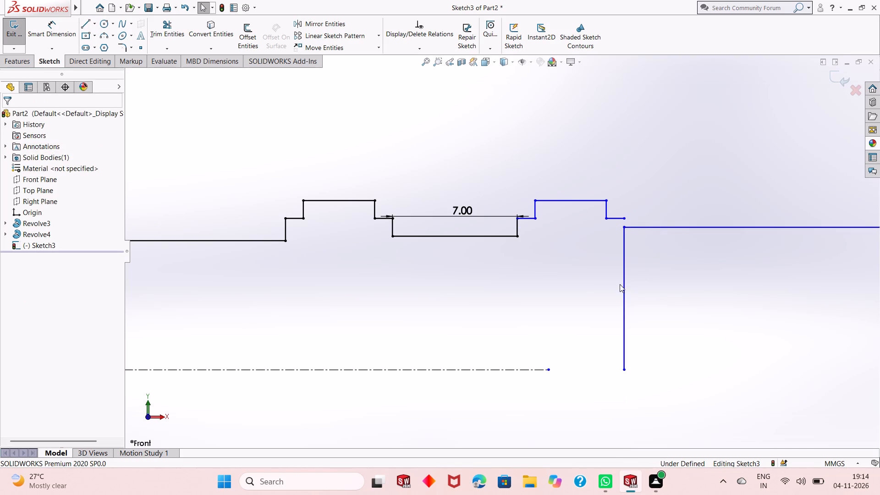
# Delete the 8 mm vertical line below the third collar's outer end.
pyautogui.click(624, 276)
pyautogui.rightClick(646, 138)
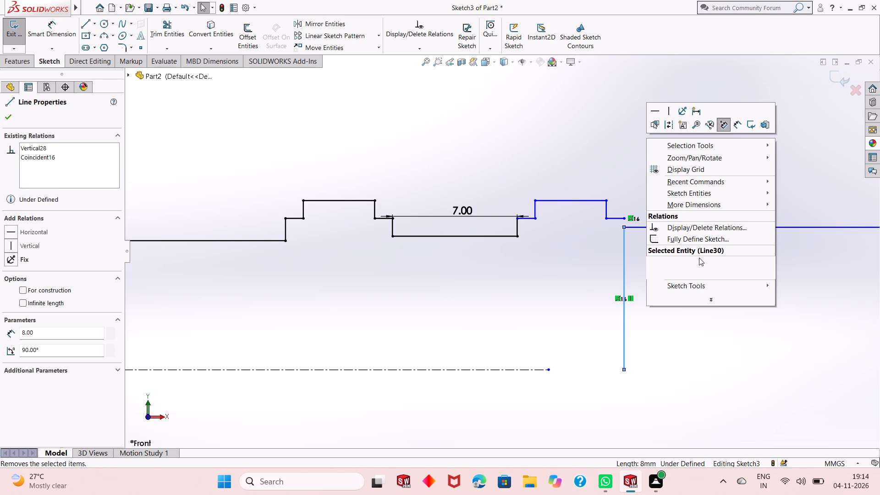
pyautogui.click(699, 258)
# Join the third collar's outer step end to the start of the 15 mm line with a 0.5 mm vertical line.
pyautogui.click(82, 22)
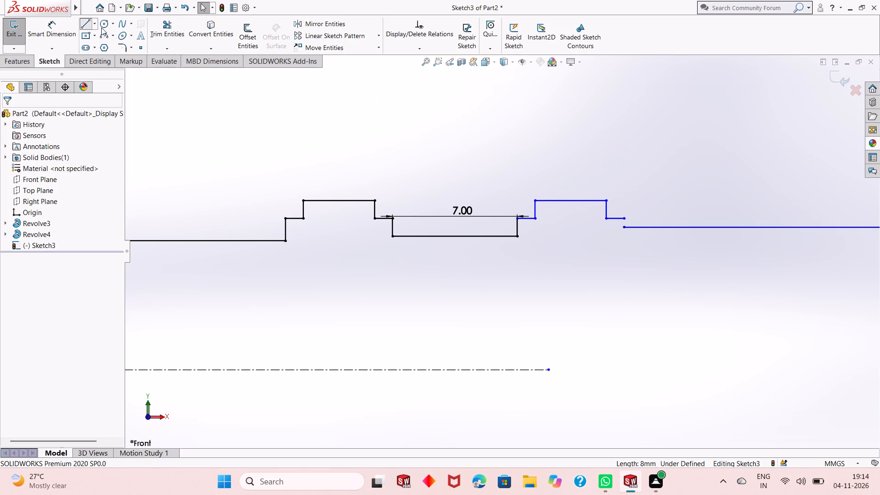
pyautogui.click(626, 218)
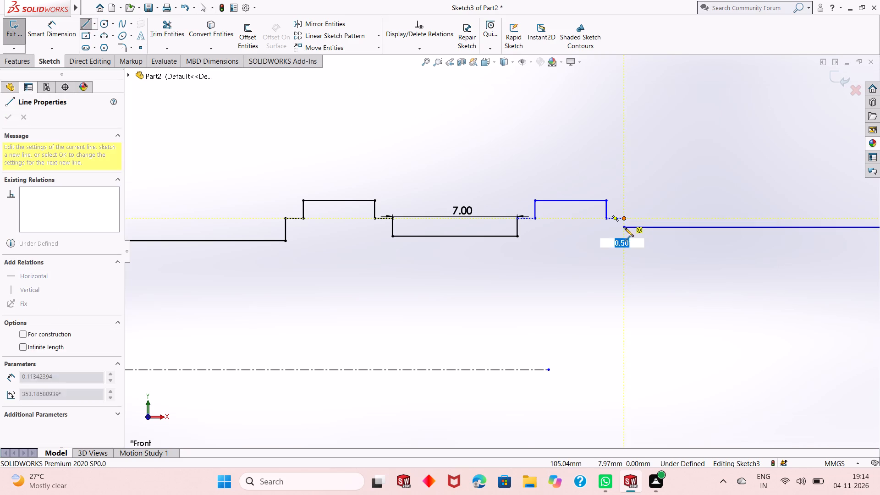
pyautogui.click(625, 228)
pyautogui.press('Escape')
pyautogui.press('Escape')
pyautogui.press('Escape')
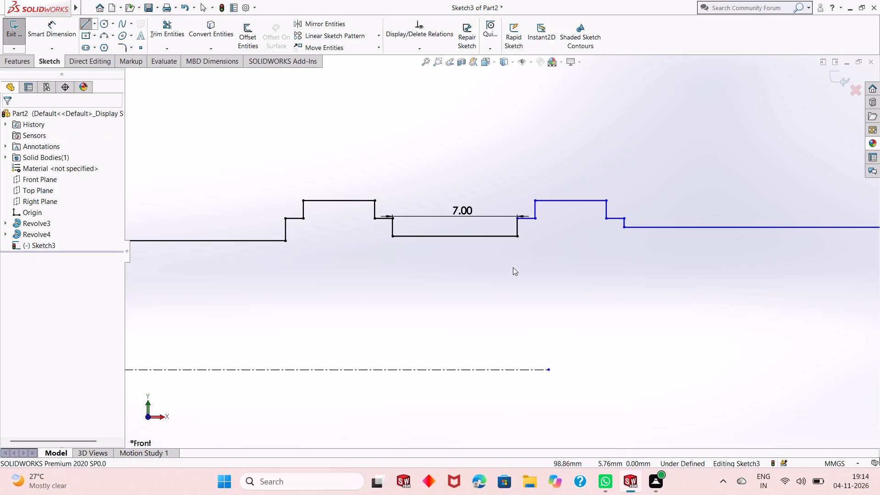
pyautogui.scroll(2, 506, 267)
pyautogui.scroll(-1, 597, 255)
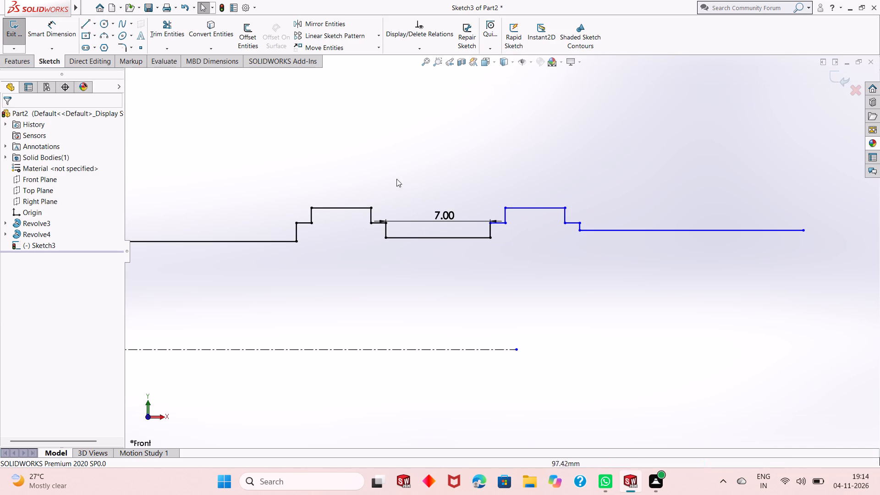
# Dimension the 7 mm groove's outer vertical wall and the third collar's adjoining inner step line at 1 mm each.
pyautogui.click(35, 34)
pyautogui.scroll(-3, 636, 247)
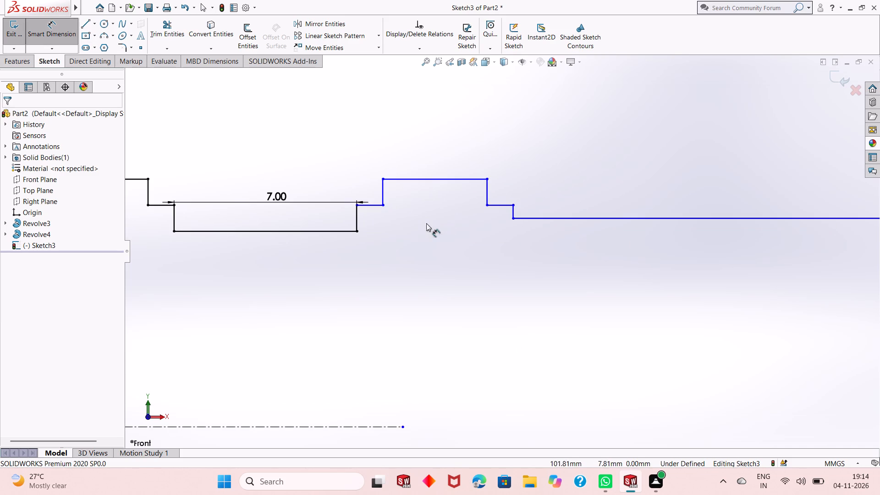
pyautogui.click(357, 222)
pyautogui.click(345, 219)
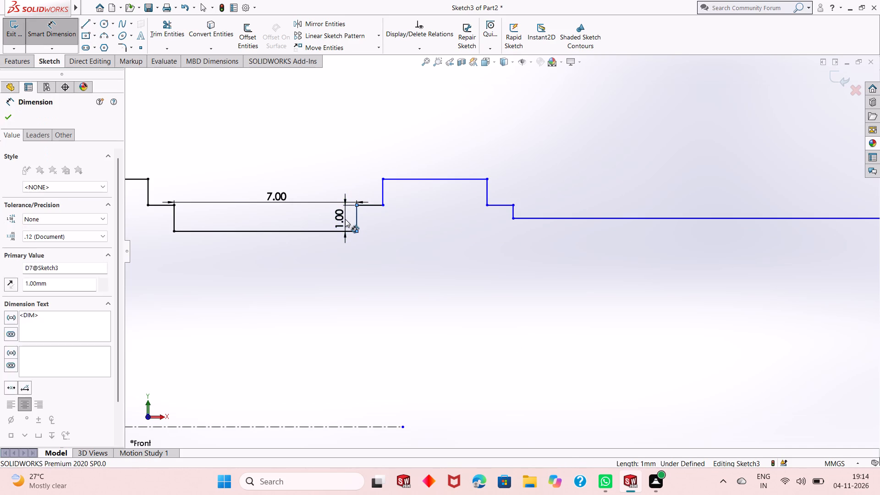
pyautogui.click(311, 209)
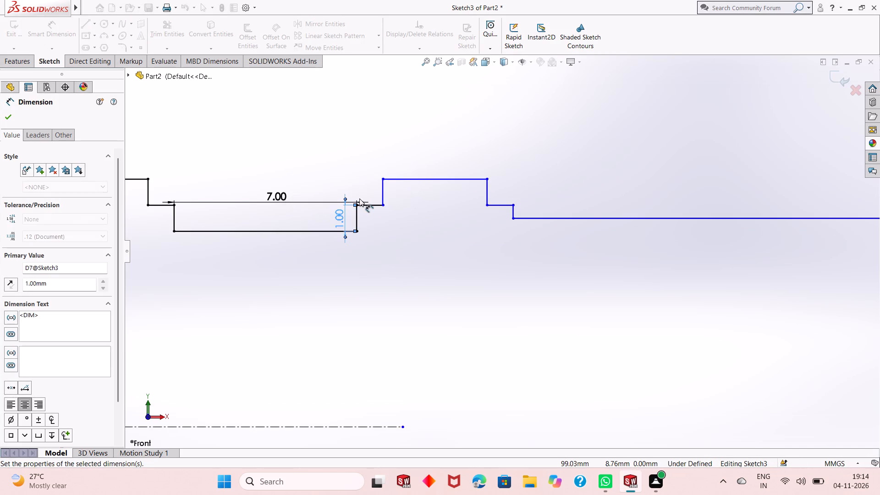
pyautogui.click(369, 208)
pyautogui.click(351, 156)
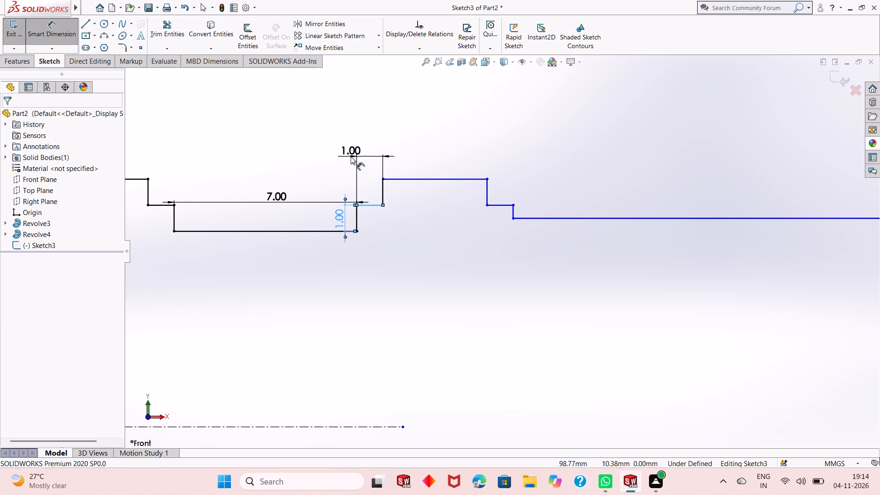
pyautogui.click(314, 146)
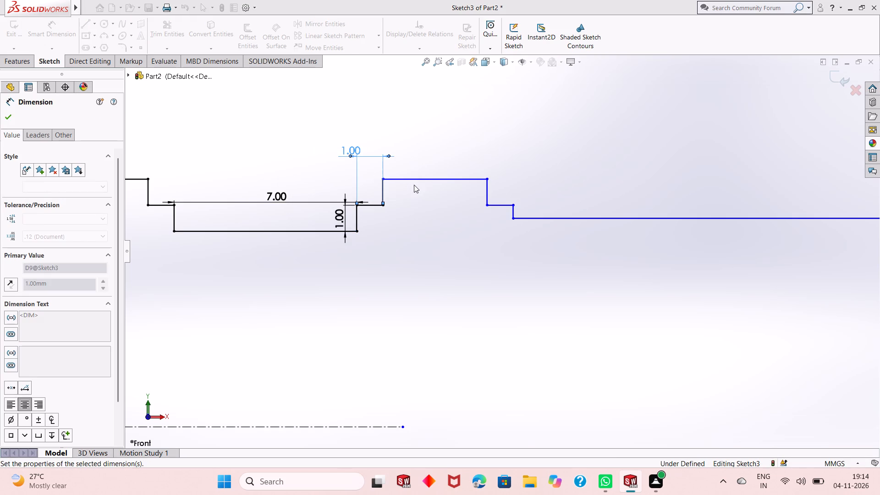
# Dimension the third collar's top line at 4 mm.
pyautogui.click(428, 180)
pyautogui.click(437, 143)
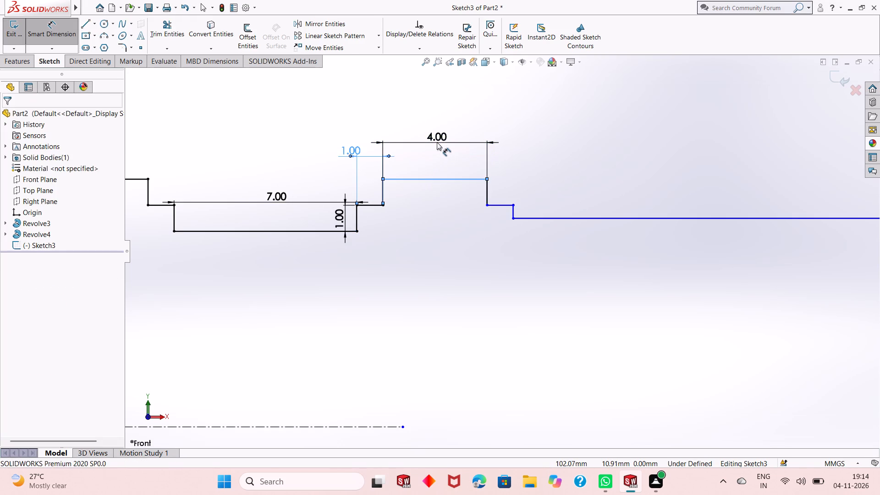
pyautogui.click(396, 131)
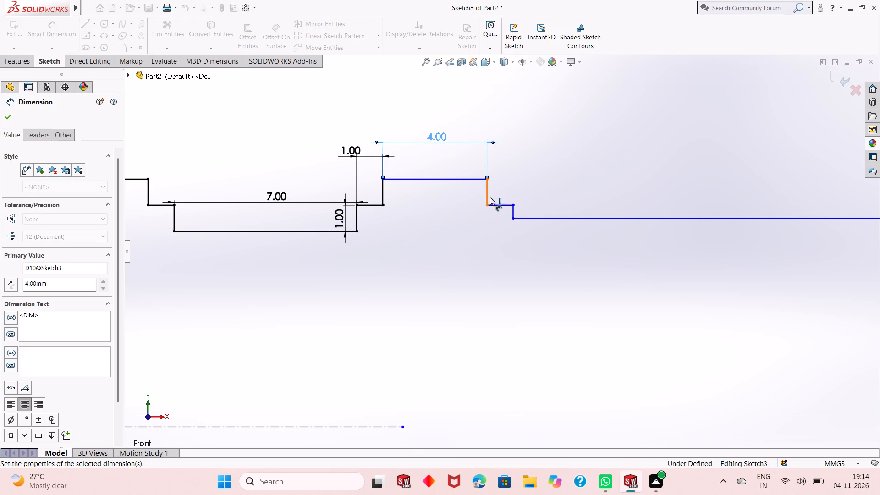
# Dimension the third collar's outer vertical side and its outer horizontal step line at 1 mm each.
pyautogui.click(488, 193)
pyautogui.click(500, 187)
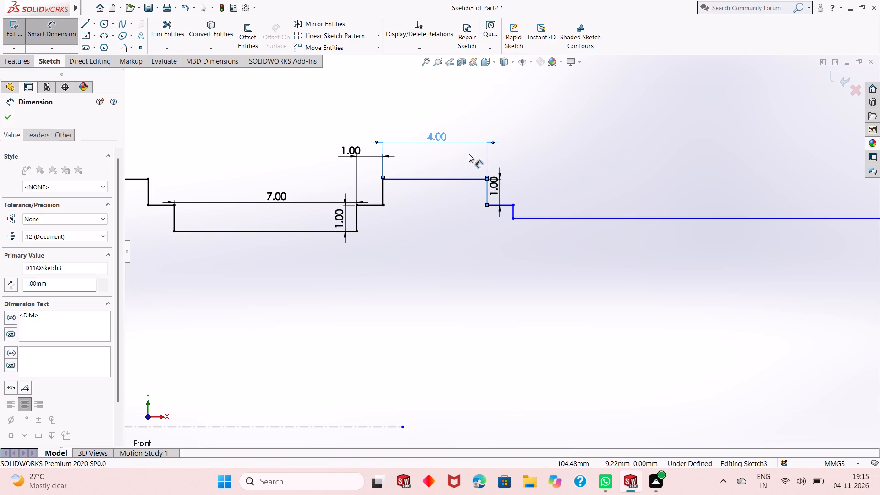
pyautogui.click(462, 173)
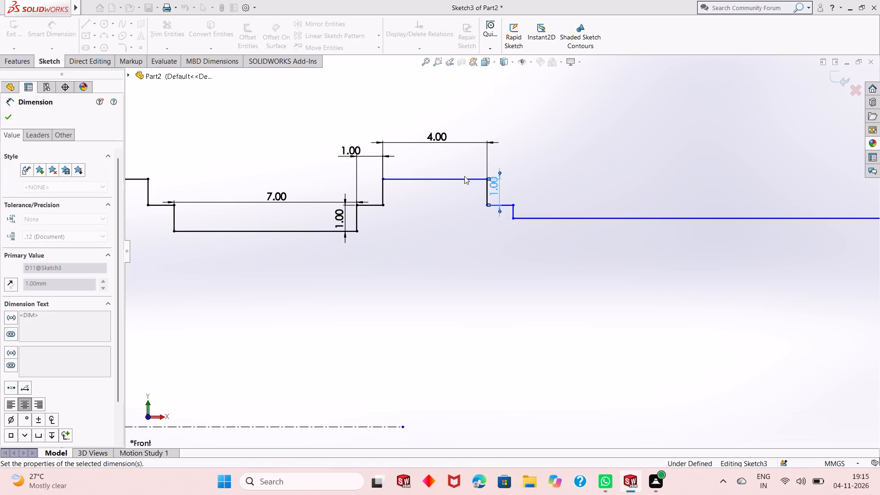
pyautogui.click(507, 207)
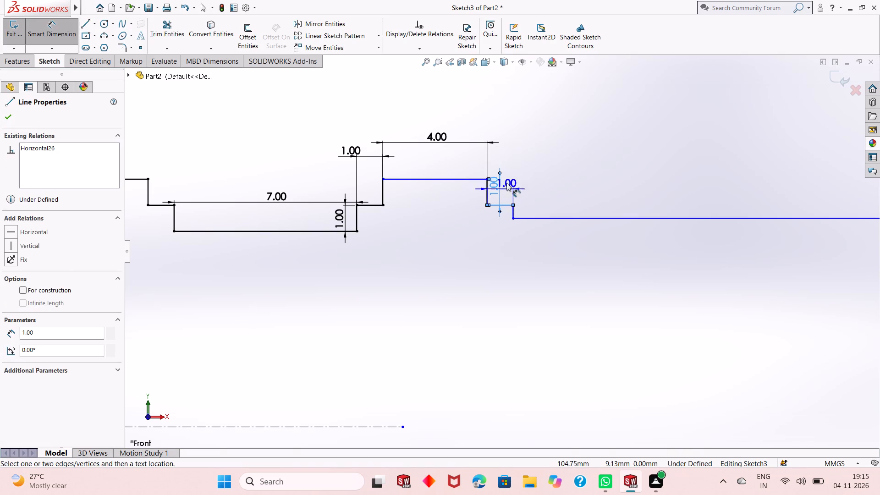
pyautogui.click(508, 157)
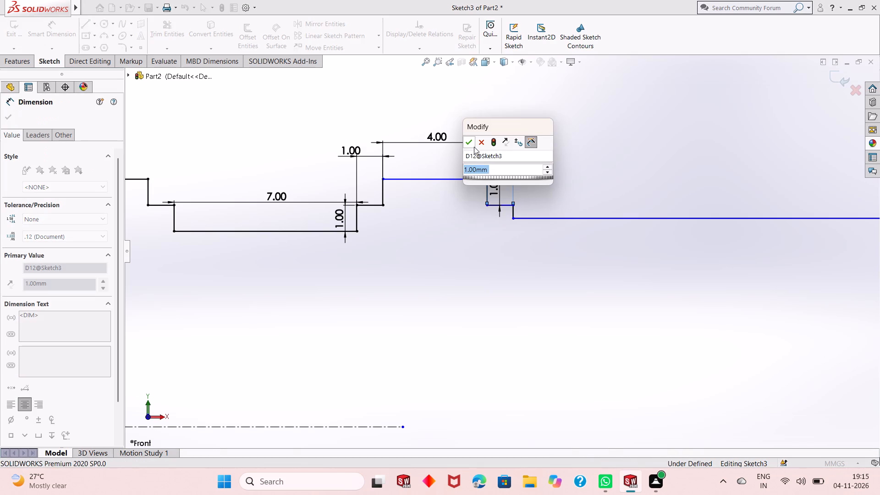
pyautogui.click(474, 147)
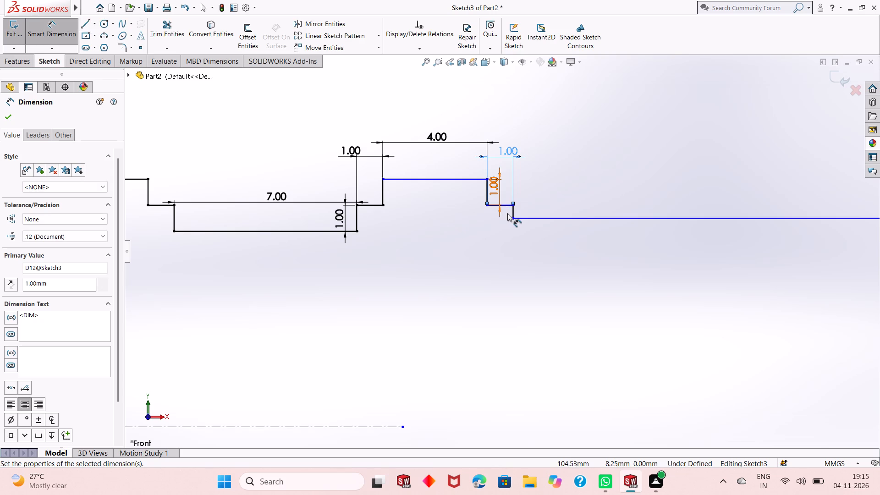
# Dimension the height of the end section line above the centerline at 8 mm.
pyautogui.scroll(1, 518, 232)
pyautogui.click(555, 222)
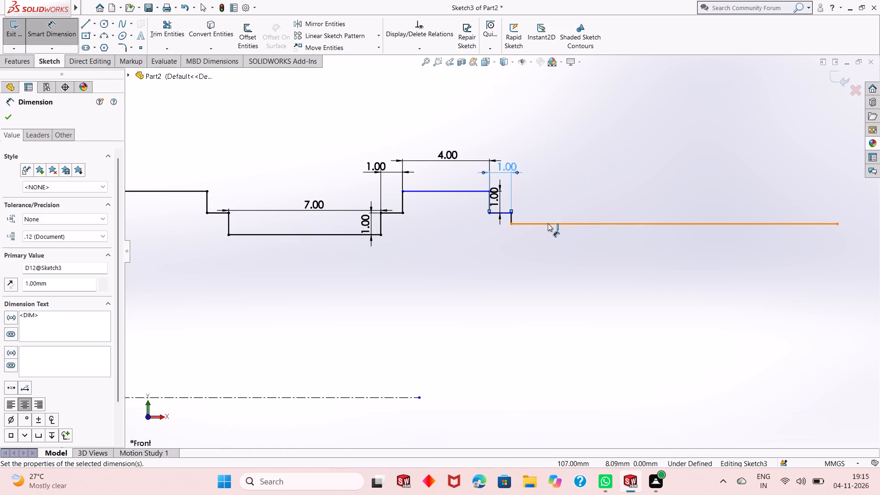
pyautogui.click(400, 398)
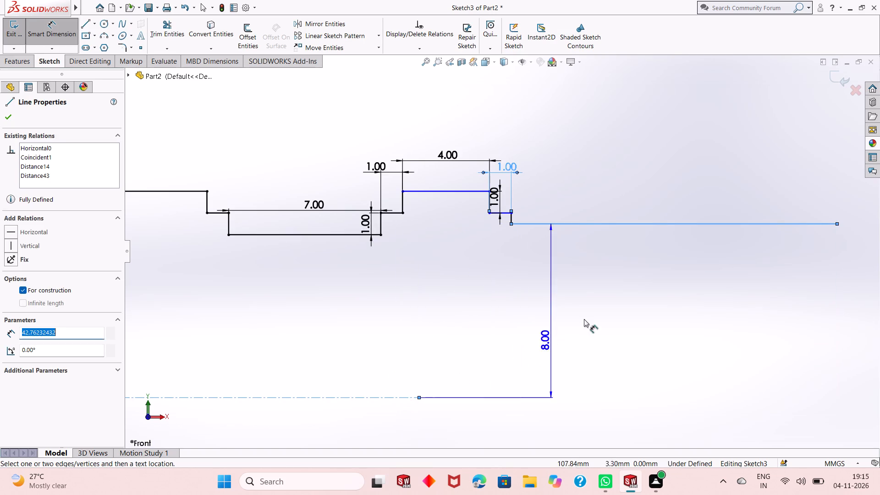
pyautogui.click(601, 315)
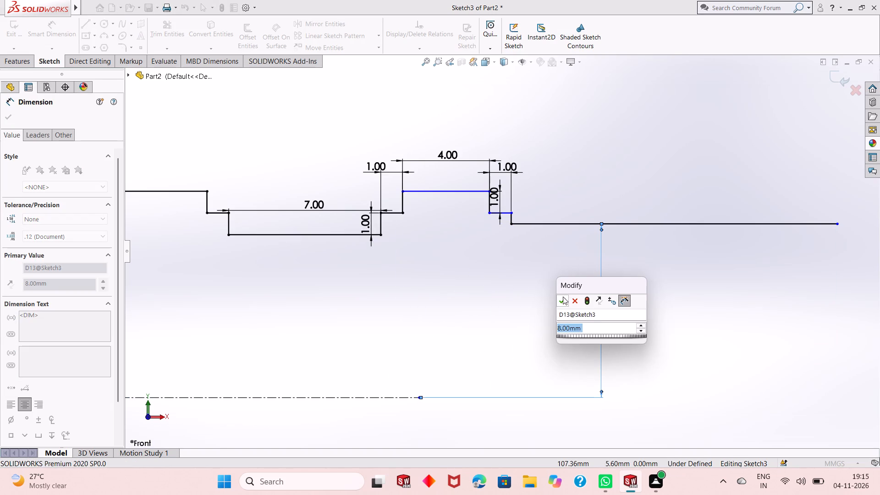
pyautogui.click(563, 299)
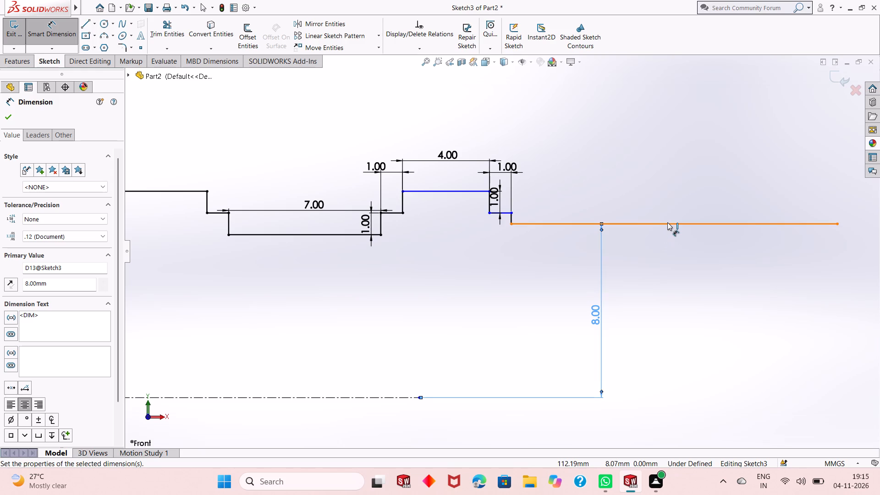
# Dimension the length of the end section's horizontal line at 15 mm.
pyautogui.click(667, 222)
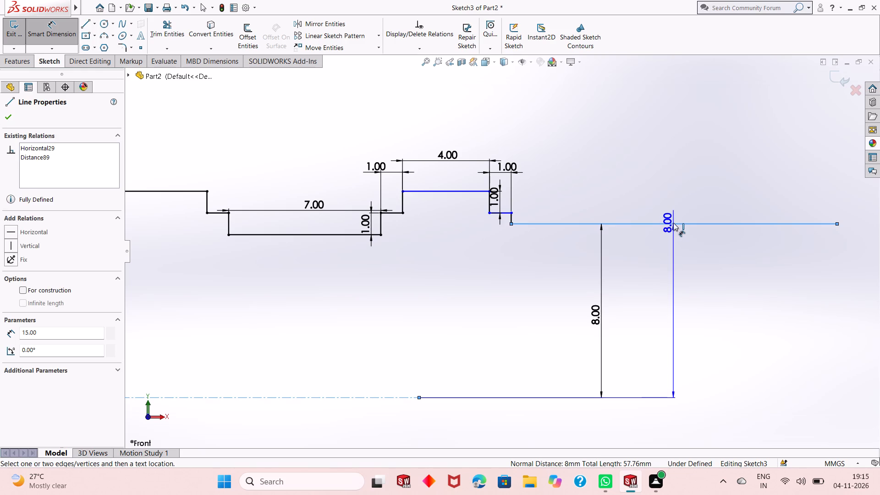
pyautogui.press('Escape')
pyautogui.press('Escape')
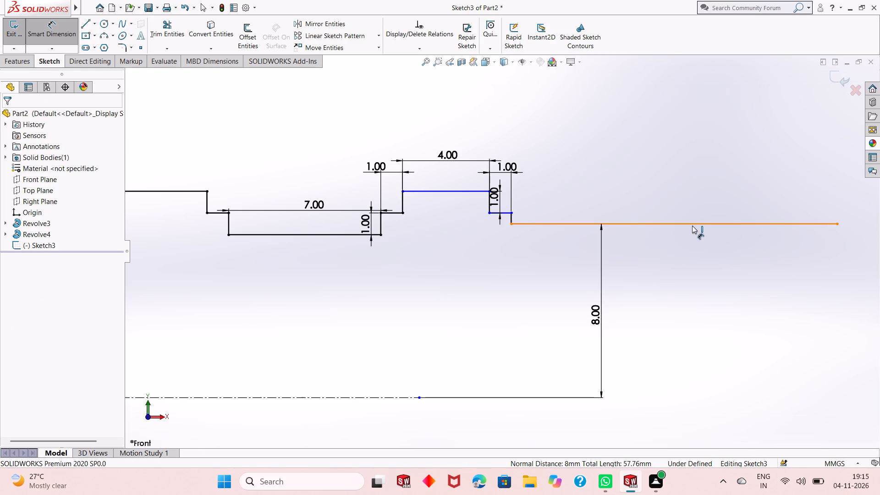
pyautogui.click(692, 225)
pyautogui.click(696, 194)
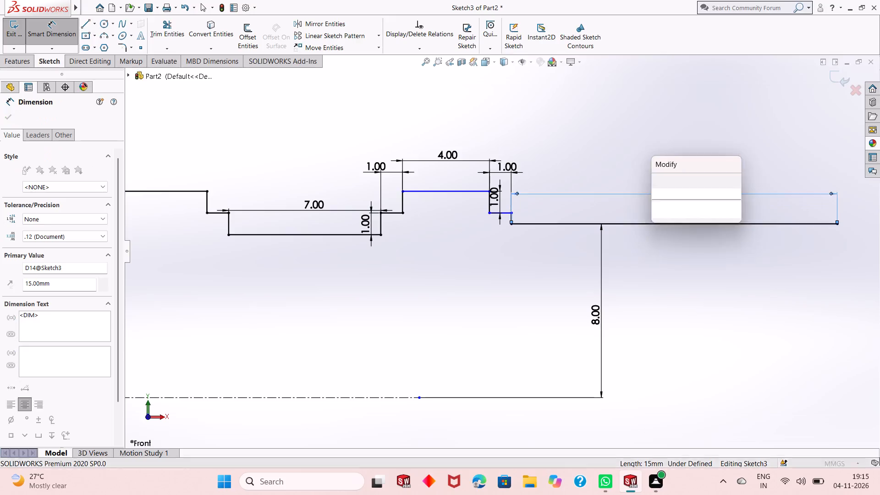
pyautogui.press('Return')
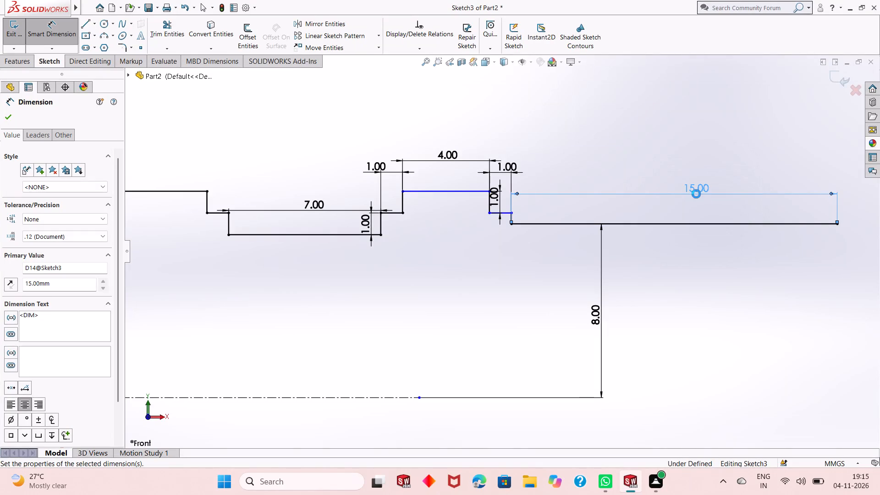
# Inspect the third collar's outline and dimensions for lines that are still under-defined.
pyautogui.scroll(-2, 435, 223)
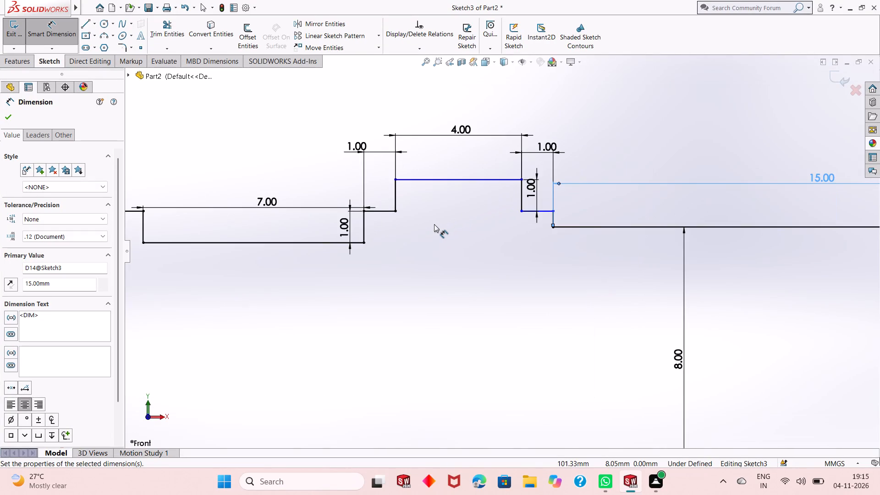
pyautogui.scroll(-1, 434, 224)
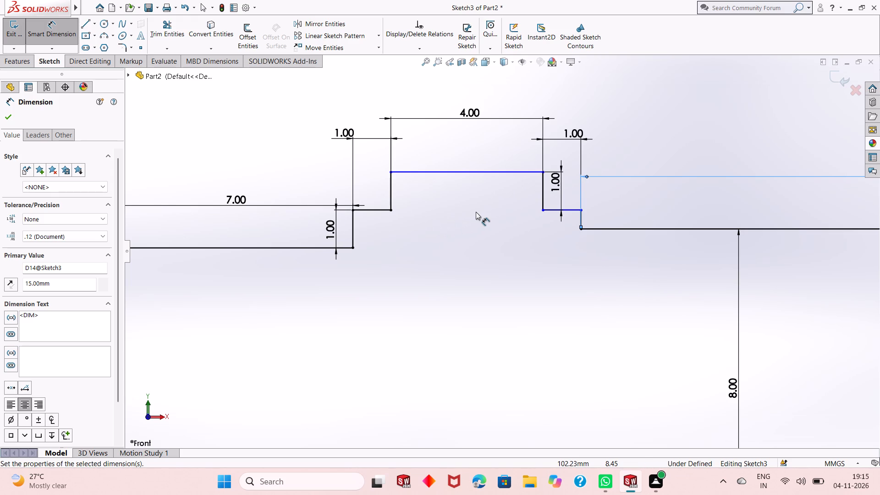
pyautogui.scroll(2, 476, 212)
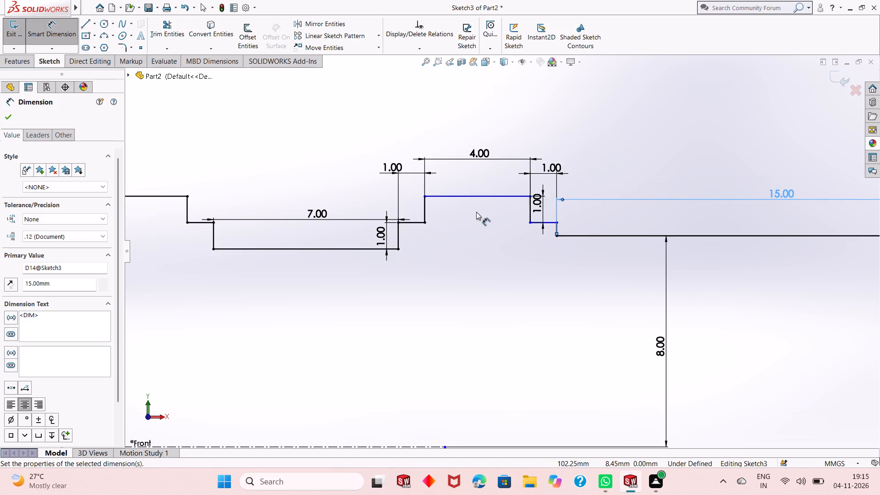
pyautogui.scroll(1, 476, 212)
pyautogui.scroll(-1, 469, 264)
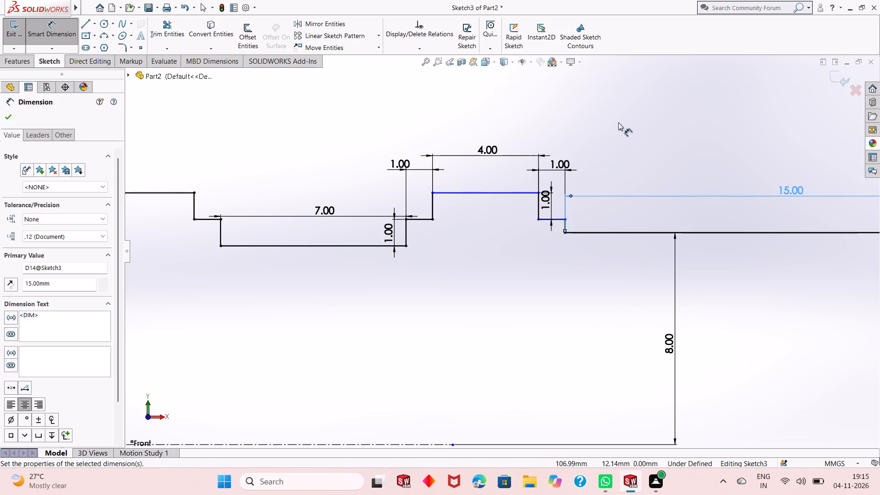
pyautogui.rightClick(618, 122)
pyautogui.click(643, 152)
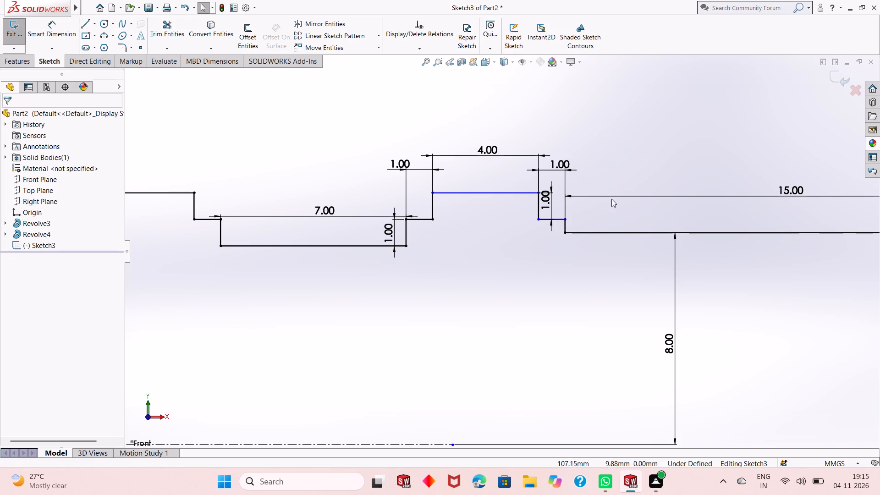
pyautogui.scroll(-4, 462, 226)
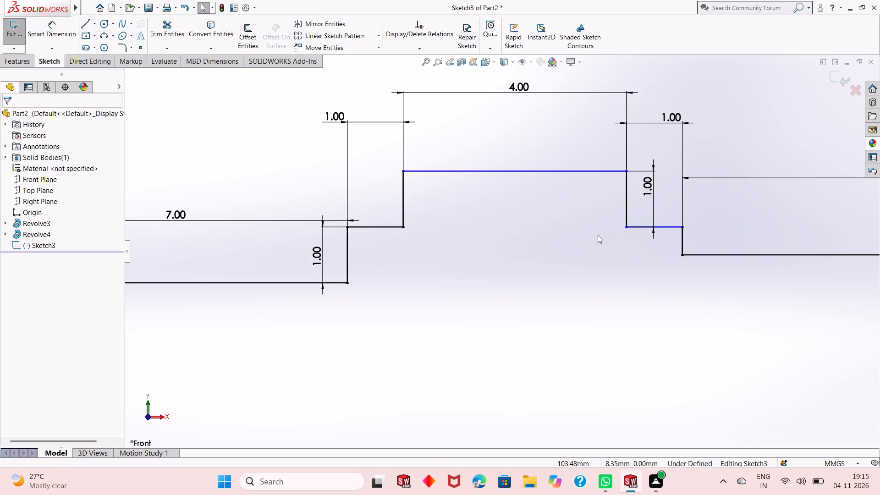
pyautogui.scroll(1, 500, 232)
pyautogui.scroll(3, 574, 235)
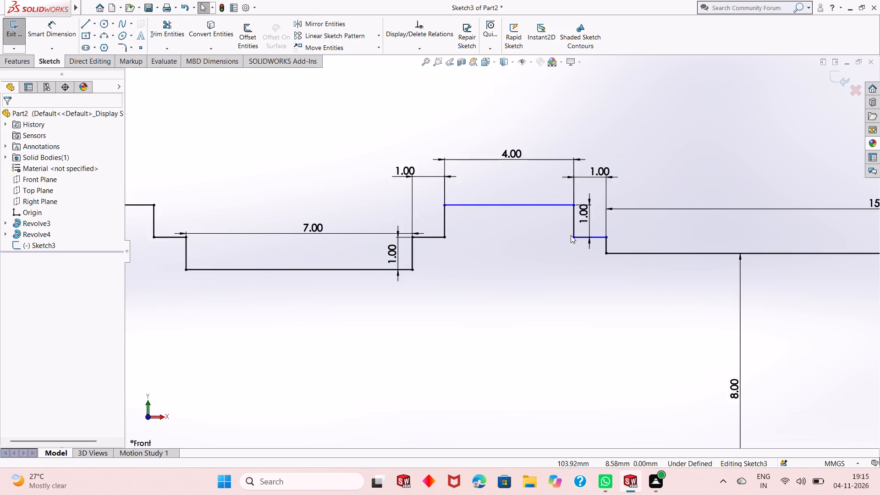
pyautogui.scroll(2, 550, 253)
pyautogui.scroll(-1, 486, 255)
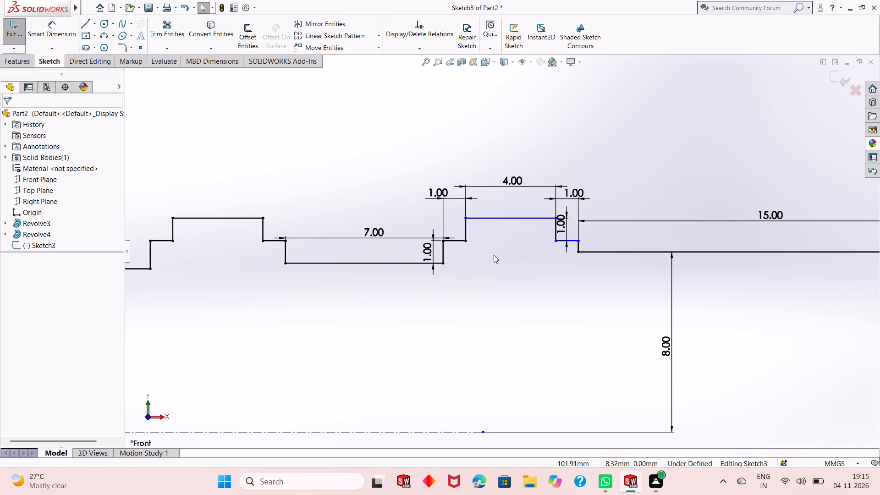
pyautogui.scroll(1, 479, 260)
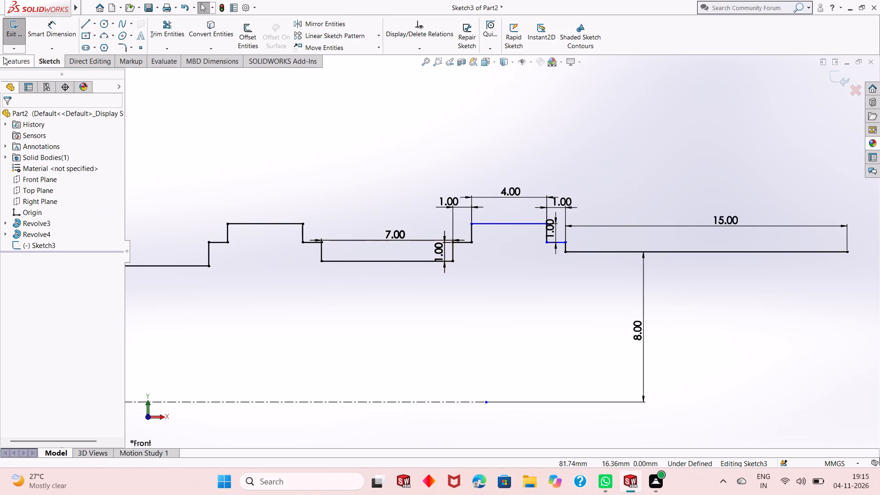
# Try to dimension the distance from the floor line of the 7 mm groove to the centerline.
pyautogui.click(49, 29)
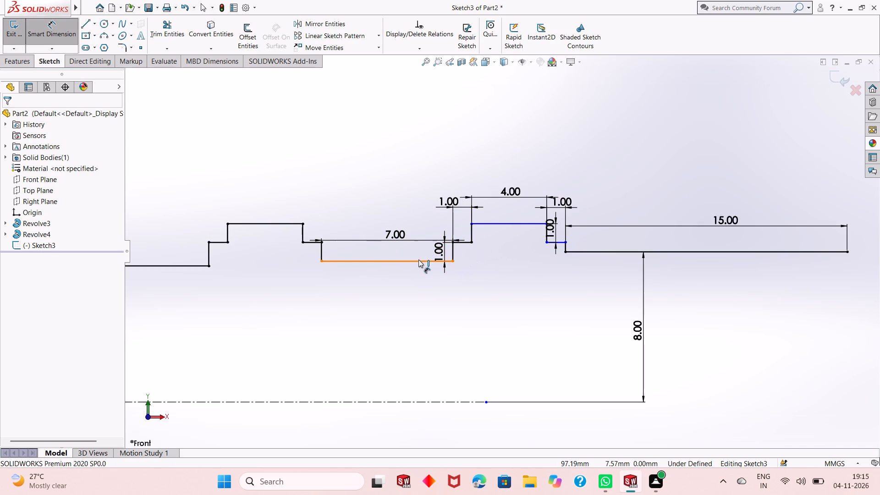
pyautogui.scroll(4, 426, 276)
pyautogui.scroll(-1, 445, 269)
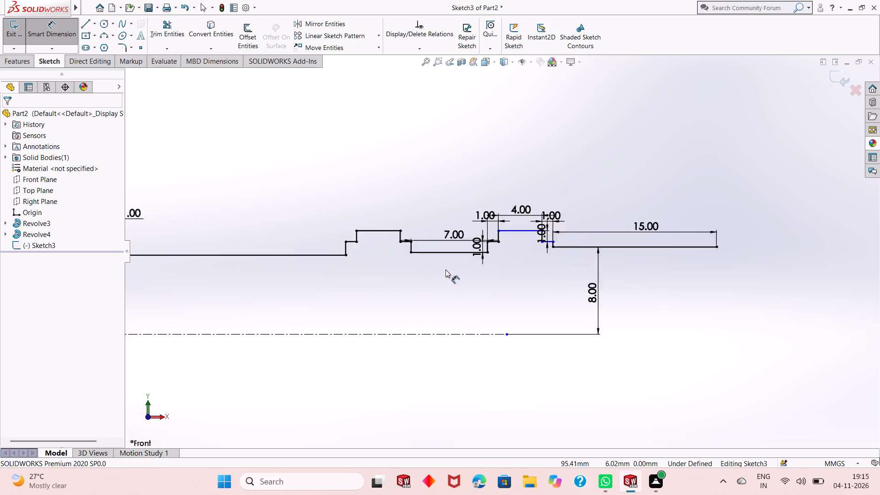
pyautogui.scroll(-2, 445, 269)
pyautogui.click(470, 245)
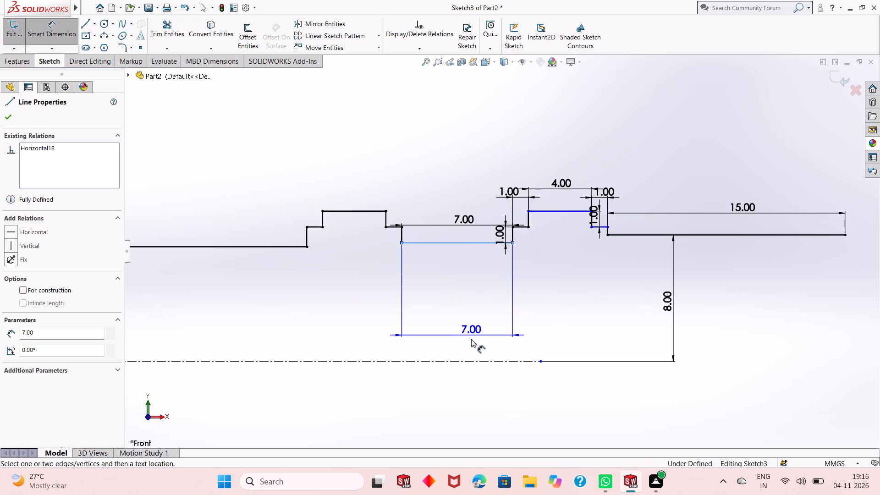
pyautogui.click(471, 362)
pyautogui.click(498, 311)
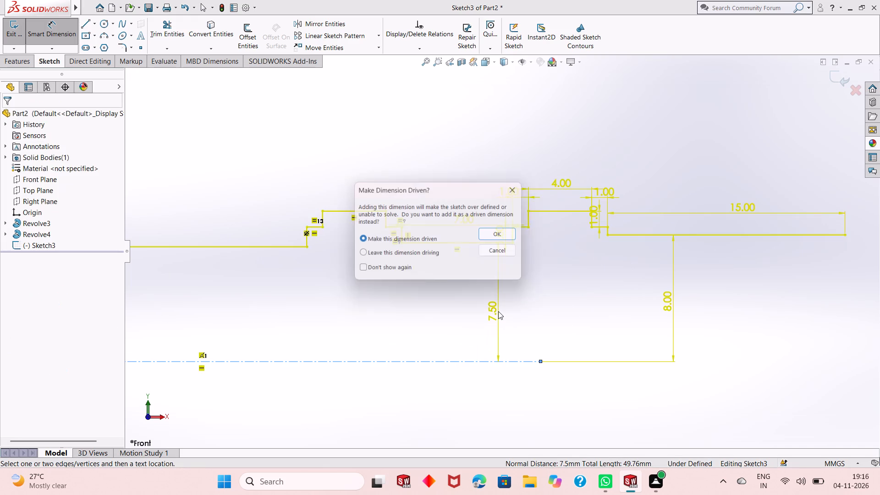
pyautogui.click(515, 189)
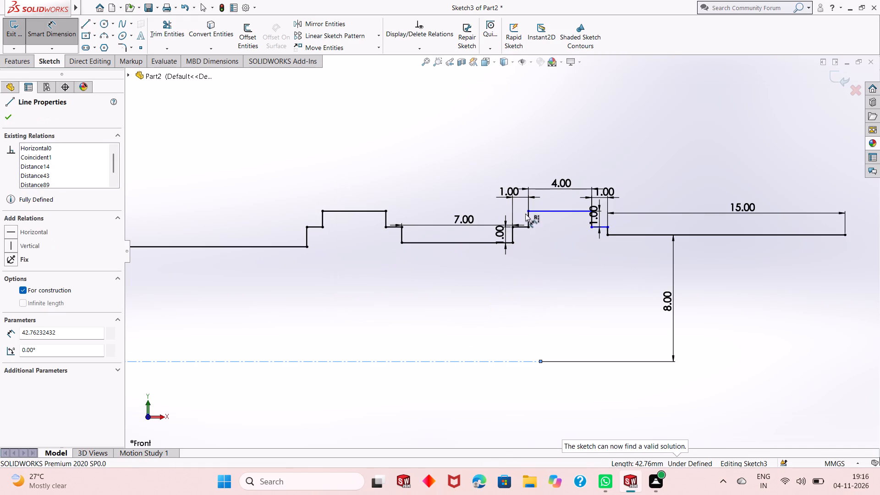
# Dimension the height of the third collar's top corner above the centerline at 9.5 mm.
pyautogui.click(528, 211)
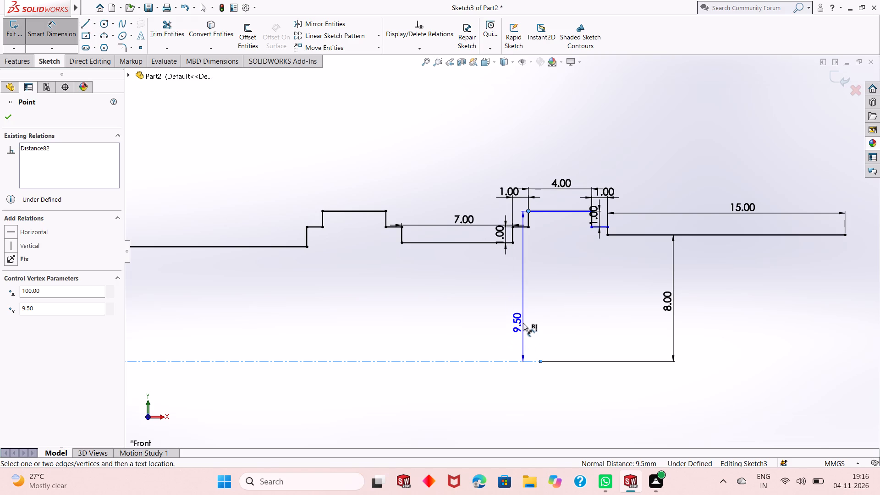
pyautogui.click(523, 323)
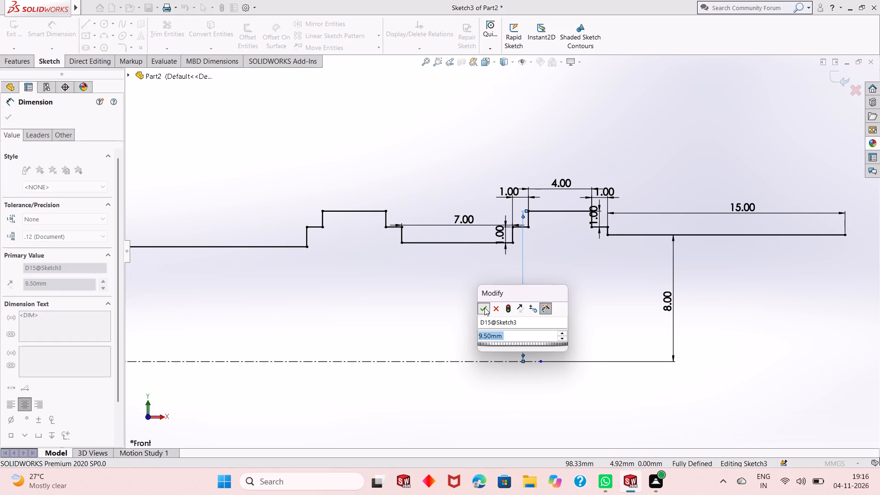
pyautogui.click(484, 308)
pyautogui.scroll(6, 499, 297)
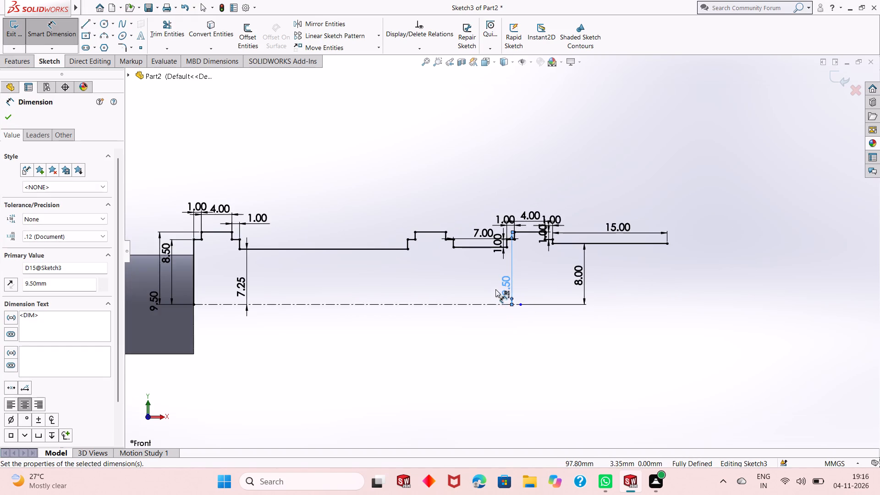
pyautogui.scroll(-2, 534, 263)
pyautogui.rightClick(609, 169)
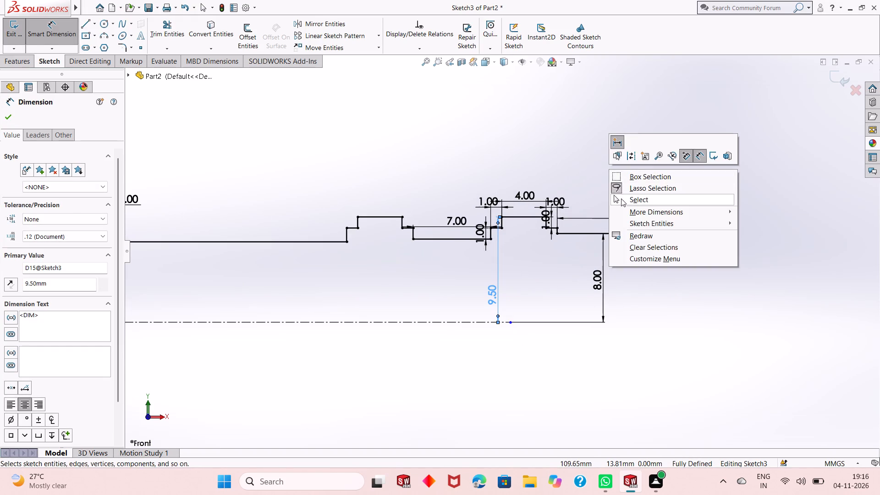
pyautogui.click(621, 198)
# Continue the profile from the 15 mm end line with an 8 mm horizontal line and a vertical line down to the centerline's level.
pyautogui.scroll(-1, 546, 291)
pyautogui.scroll(1, 539, 289)
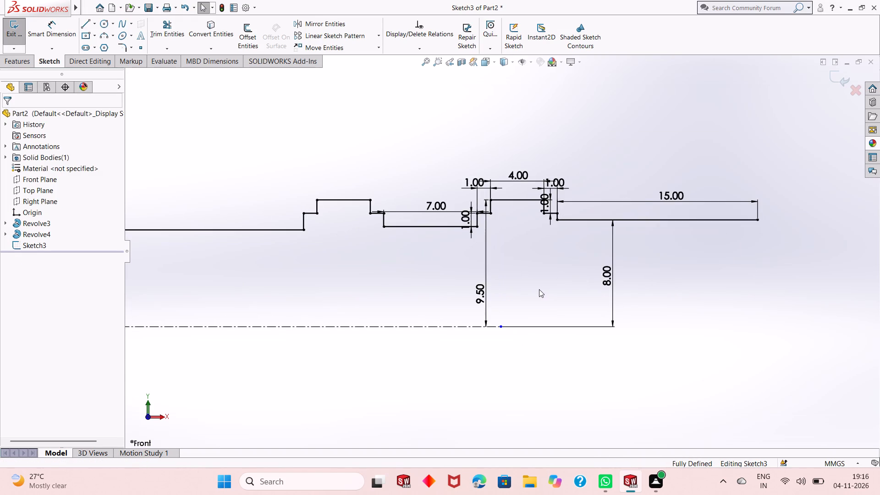
pyautogui.scroll(1, 539, 289)
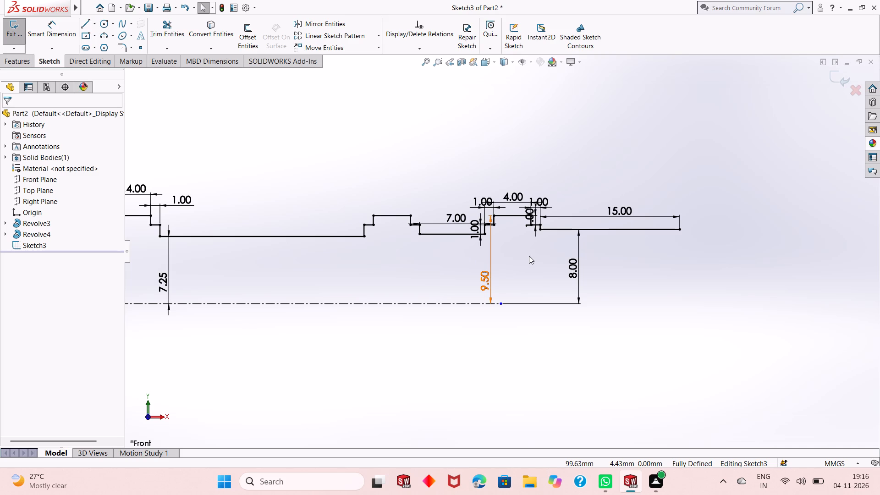
pyautogui.scroll(1, 466, 264)
pyautogui.scroll(-1, 623, 274)
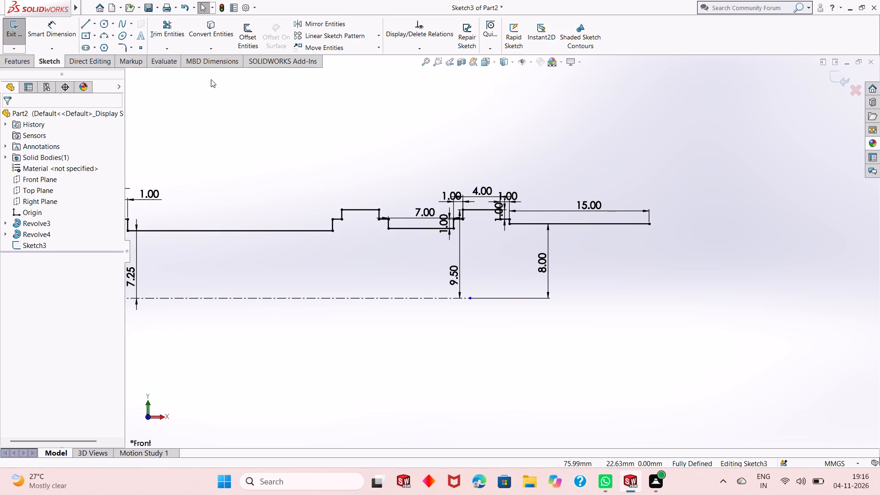
pyautogui.click(84, 25)
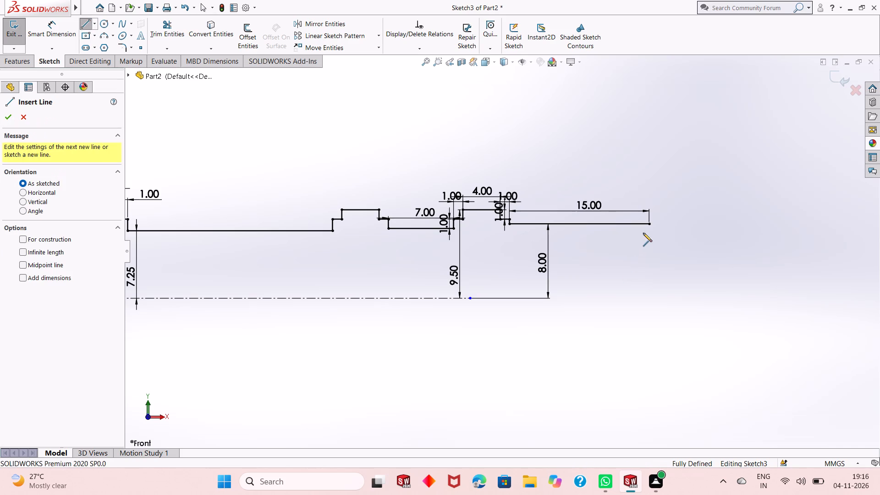
pyautogui.click(648, 225)
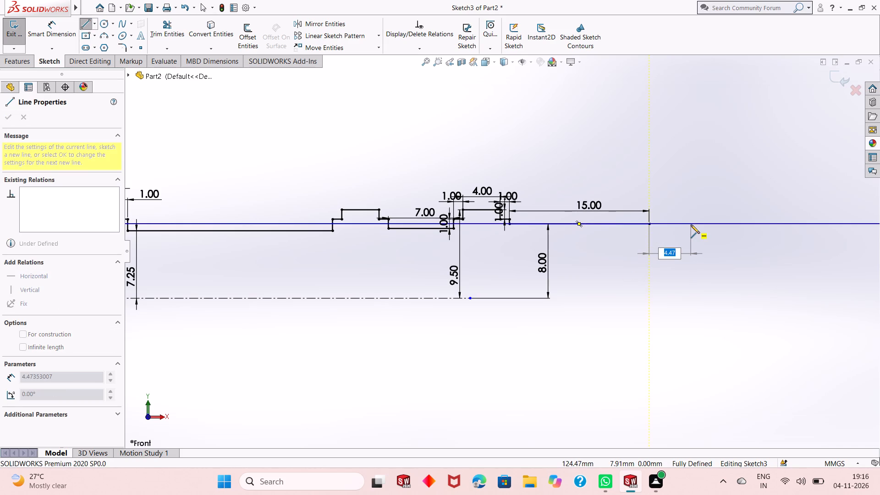
pyautogui.press('8')
pyautogui.press('Return')
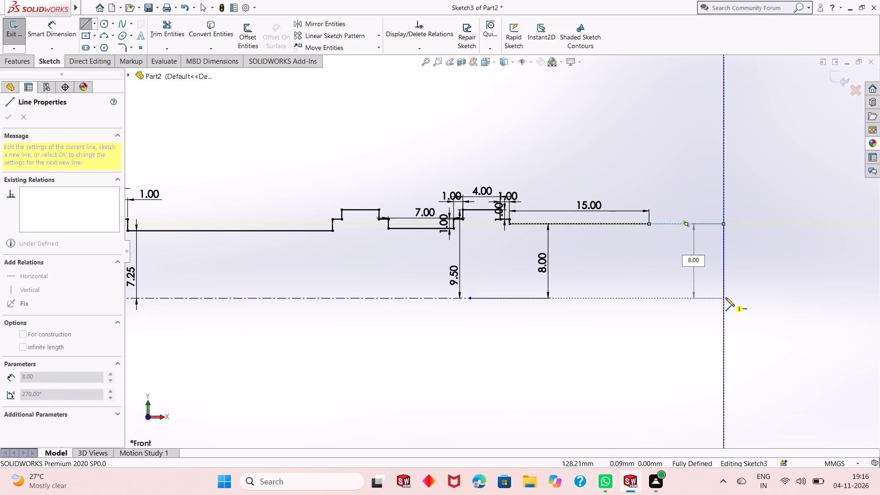
pyautogui.click(725, 297)
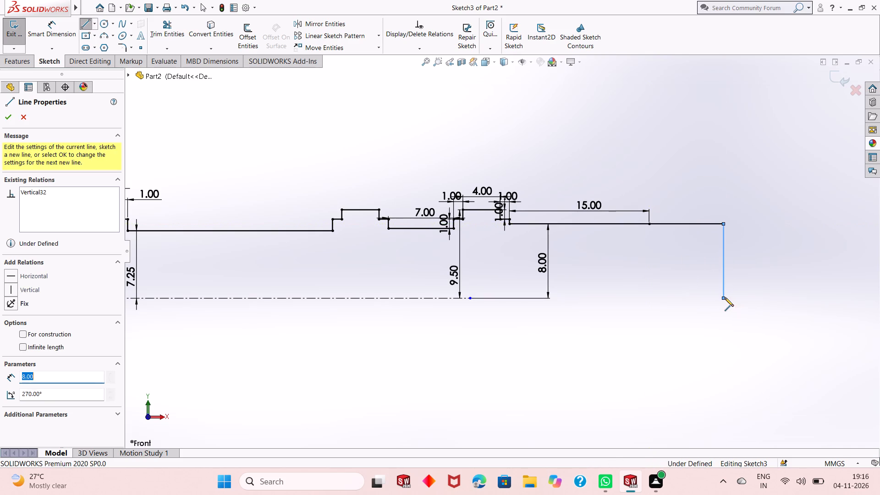
pyautogui.rightClick(748, 290)
pyautogui.click(758, 296)
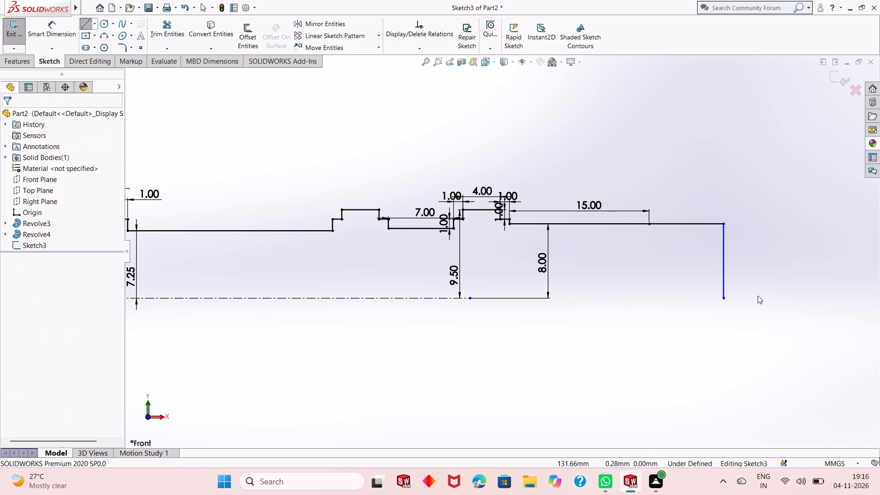
# Dimension the length of the new horizontal end line at 8 mm.
pyautogui.click(69, 41)
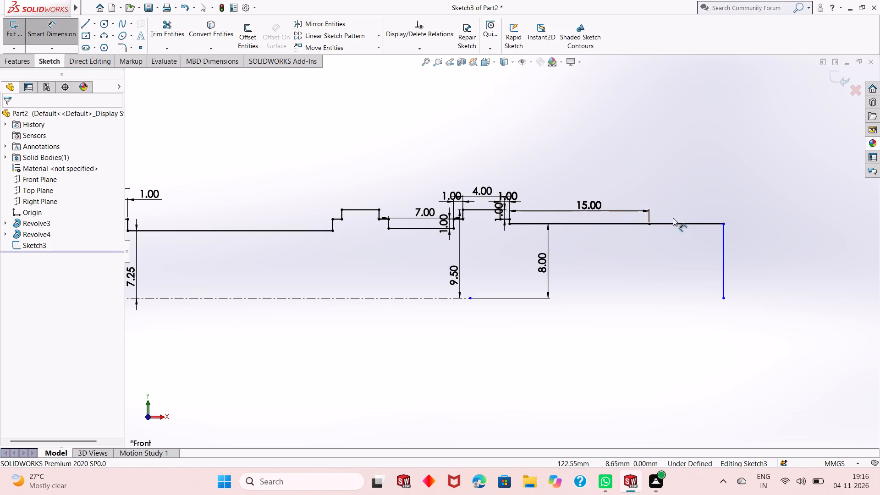
pyautogui.click(681, 223)
pyautogui.click(684, 204)
pyautogui.press('Return')
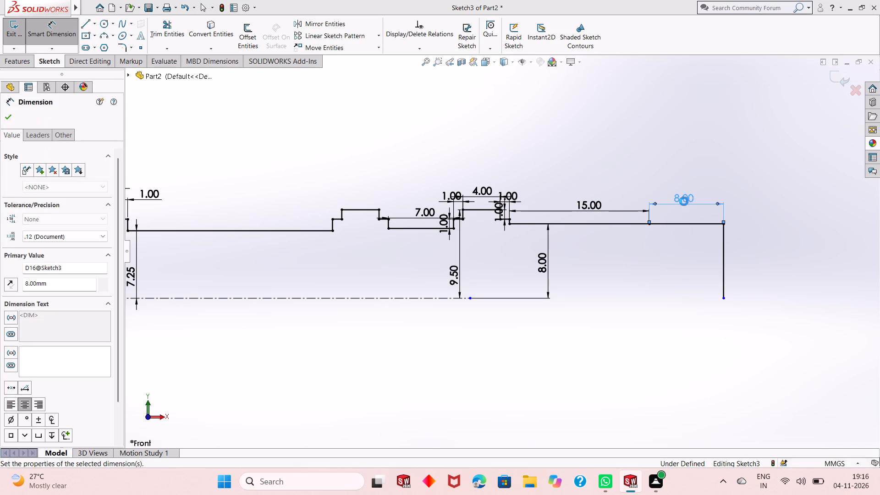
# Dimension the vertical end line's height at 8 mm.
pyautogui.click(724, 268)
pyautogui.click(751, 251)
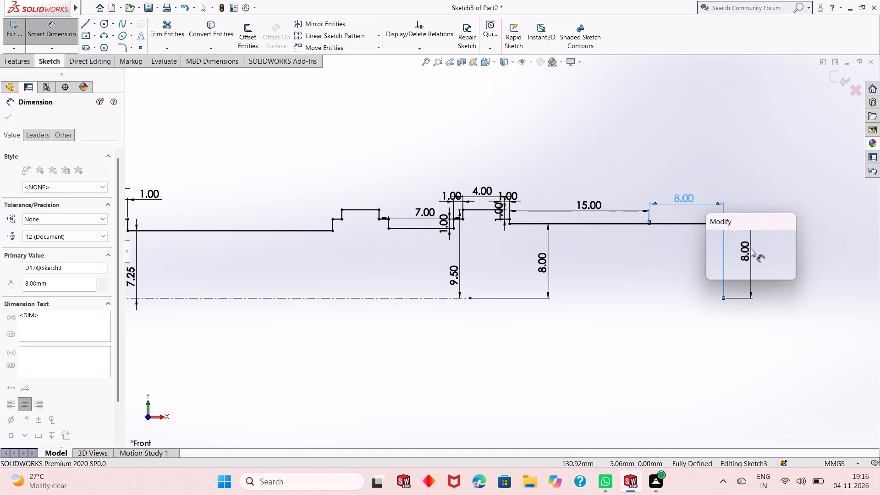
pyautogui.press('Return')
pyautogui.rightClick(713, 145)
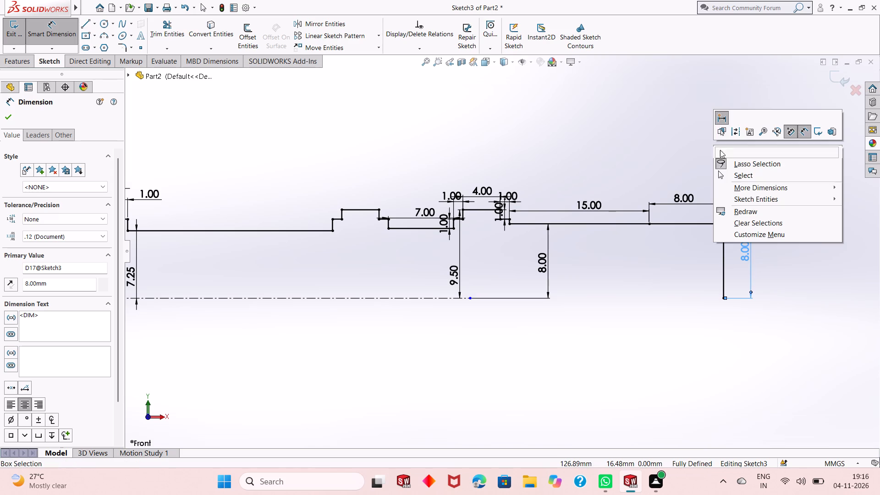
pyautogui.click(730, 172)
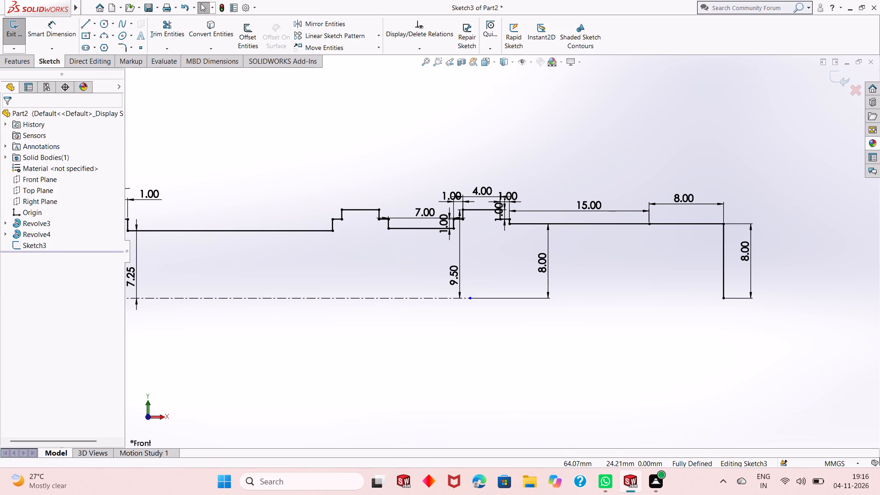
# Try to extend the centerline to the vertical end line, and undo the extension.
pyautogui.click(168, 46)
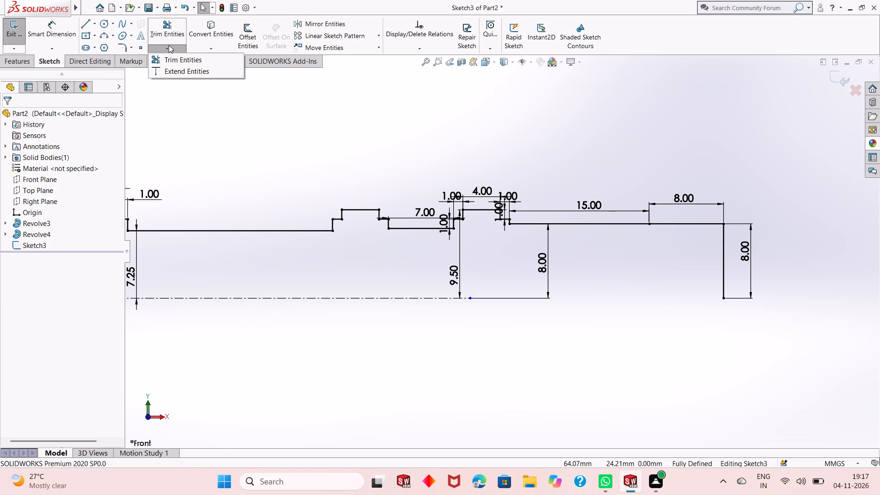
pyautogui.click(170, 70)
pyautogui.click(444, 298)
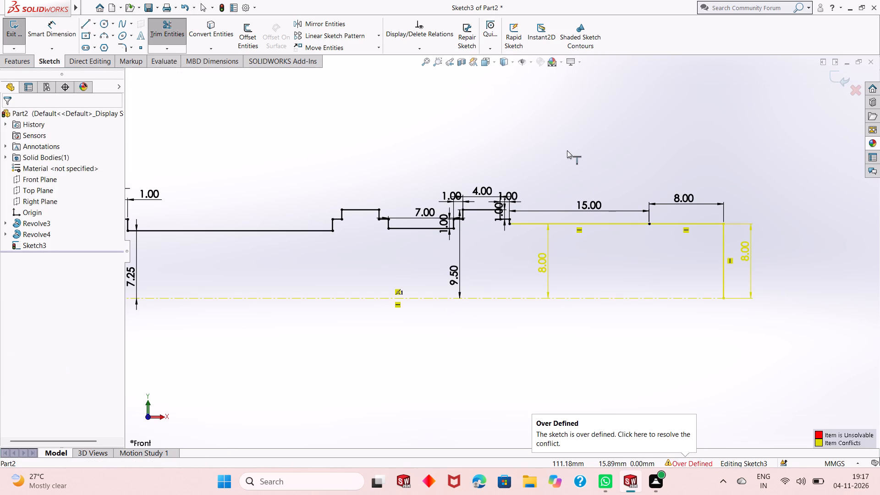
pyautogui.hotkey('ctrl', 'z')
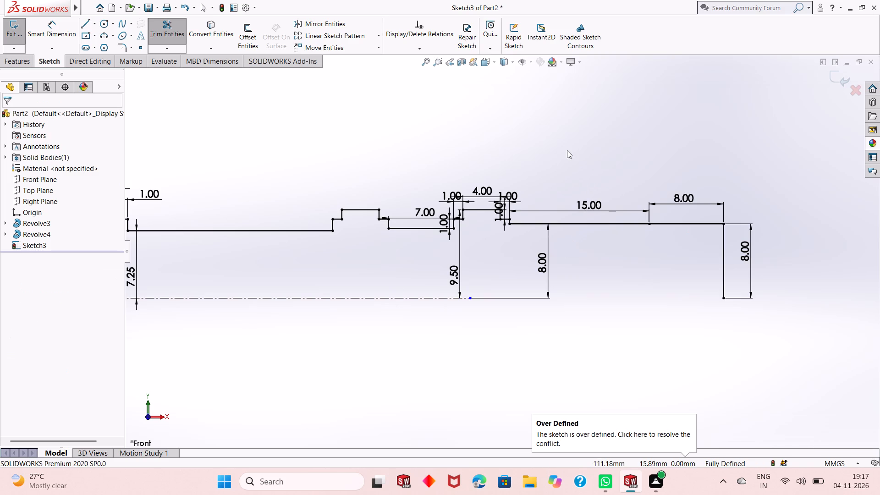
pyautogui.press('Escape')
# Extend the centerline to the vertical line at the profile's end.
pyautogui.click(175, 52)
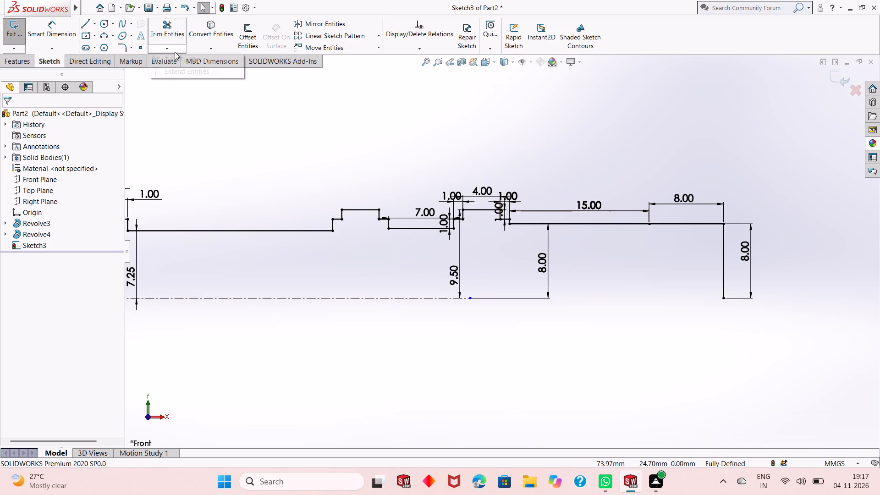
pyautogui.click(180, 72)
pyautogui.click(449, 298)
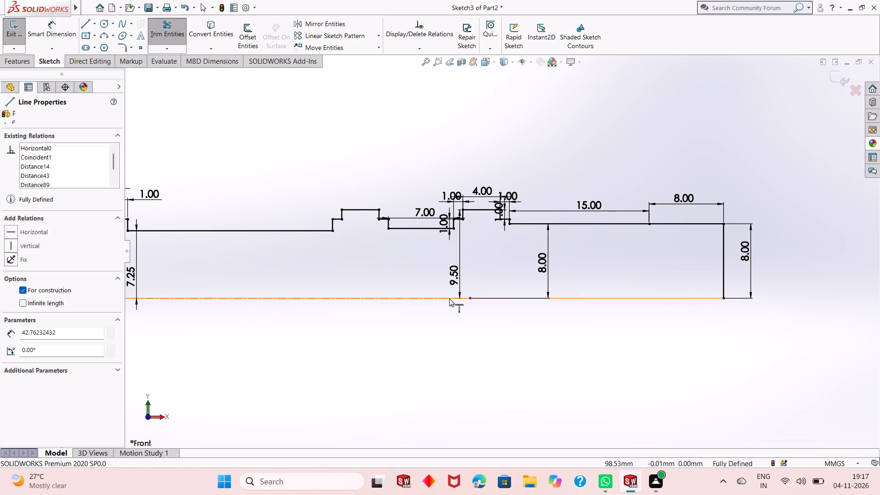
pyautogui.press('Escape')
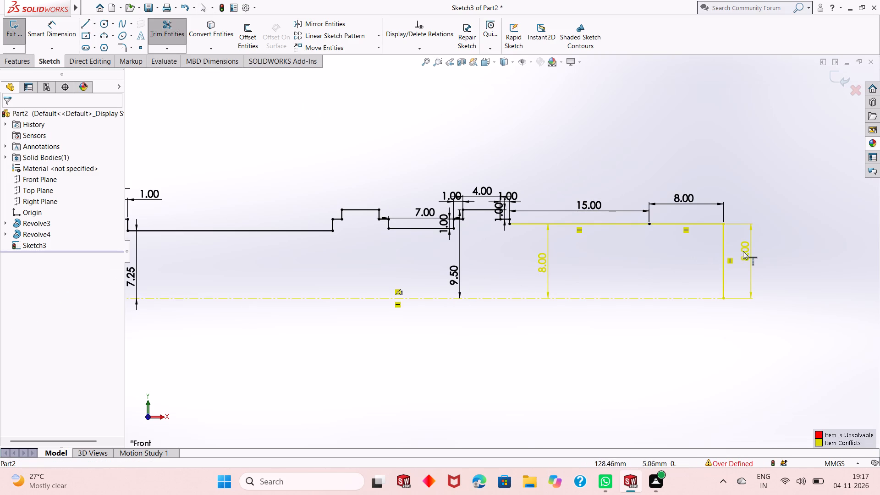
pyautogui.press('Escape')
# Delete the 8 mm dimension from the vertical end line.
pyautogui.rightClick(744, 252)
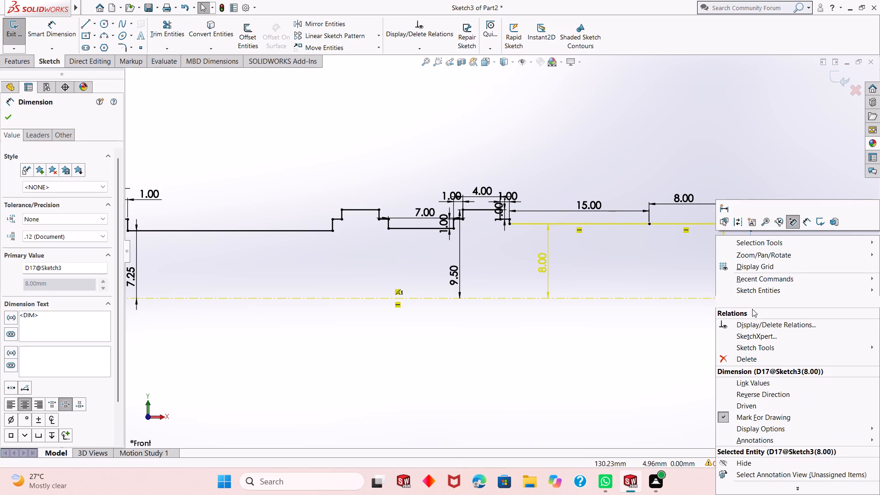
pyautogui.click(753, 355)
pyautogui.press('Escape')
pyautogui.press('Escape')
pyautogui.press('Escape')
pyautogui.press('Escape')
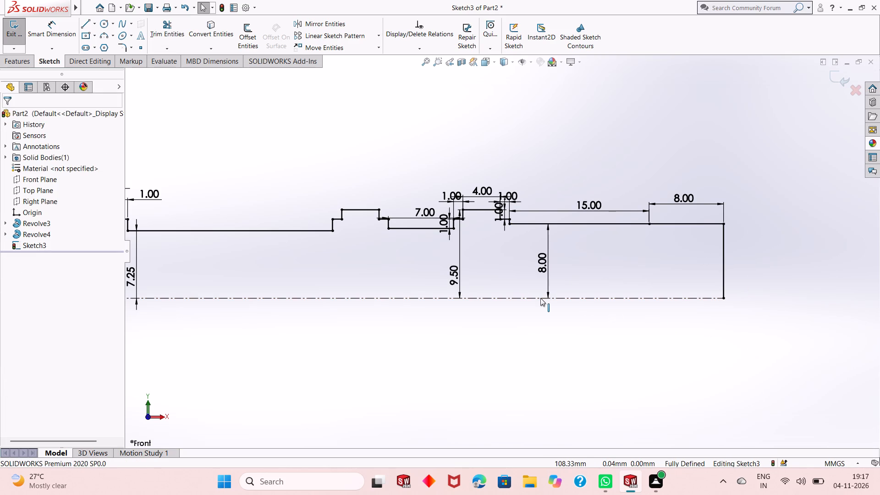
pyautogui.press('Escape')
# Revolve the collared profile 360° about the centerline, with automatic sketch closing and merged result.
pyautogui.scroll(3, 536, 302)
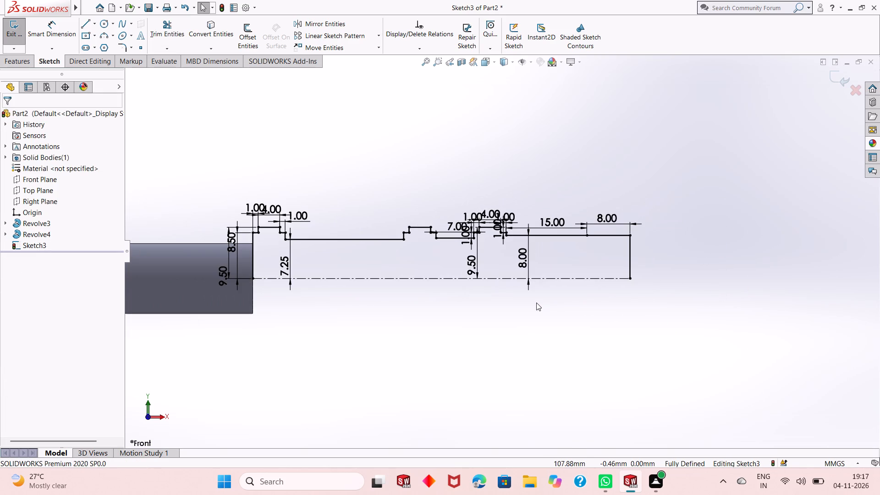
pyautogui.scroll(-1, 357, 264)
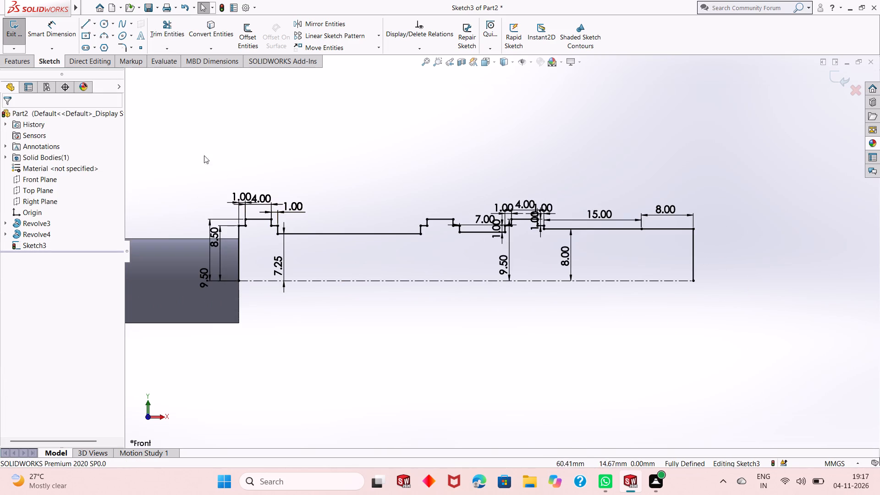
pyautogui.click(21, 62)
pyautogui.click(59, 38)
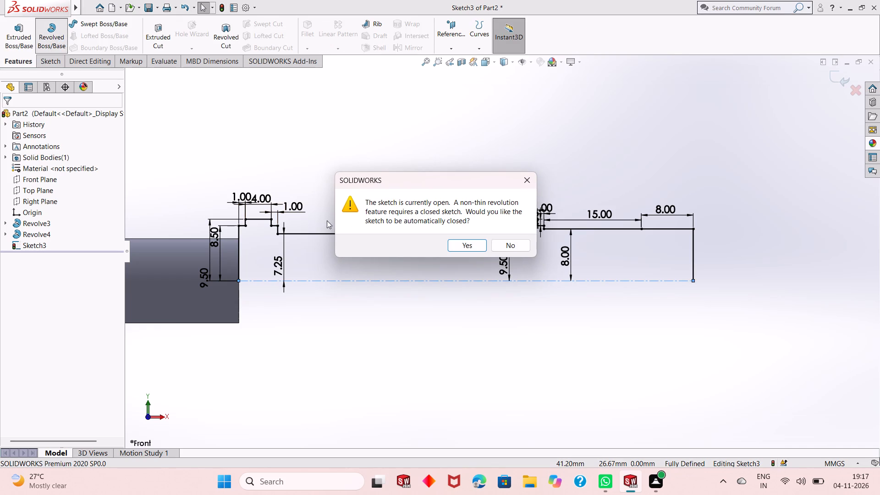
pyautogui.click(475, 246)
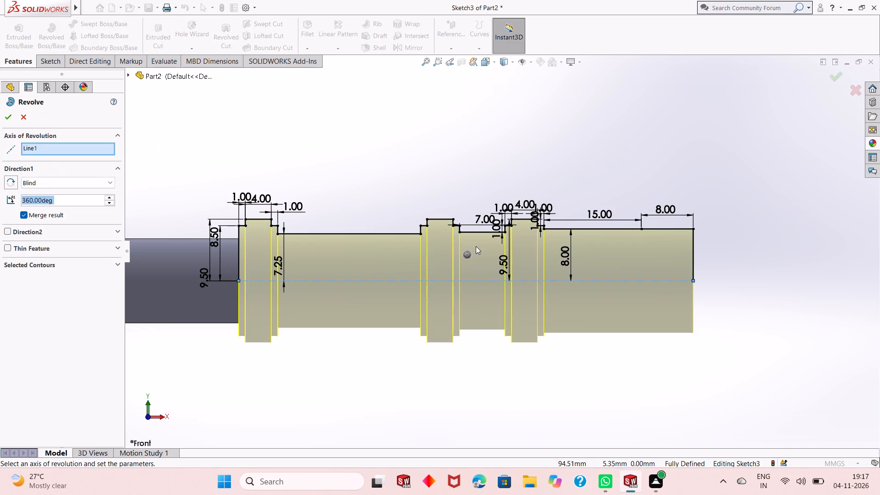
pyautogui.click(9, 117)
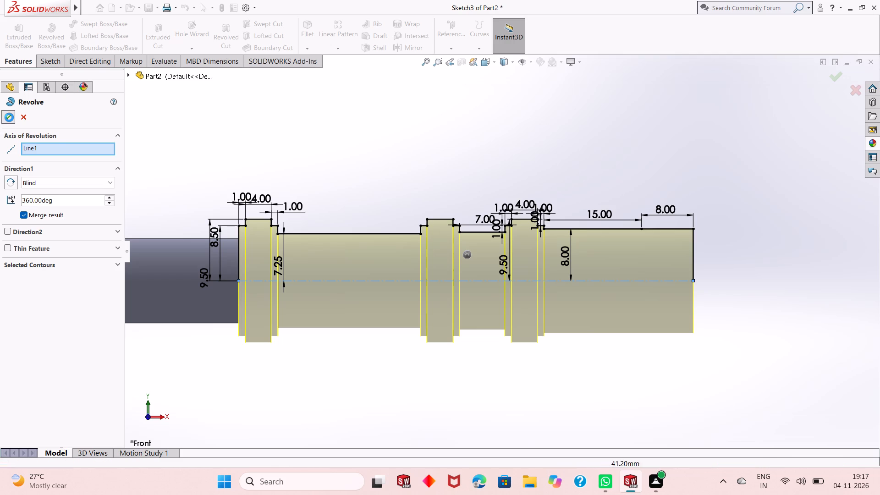
# Fillet the circular edge of the shaft's free end face with an 8 mm radius.
pyautogui.click(720, 230)
pyautogui.moveTo(720, 232); pyautogui.dragTo(715, 233, button='middle')
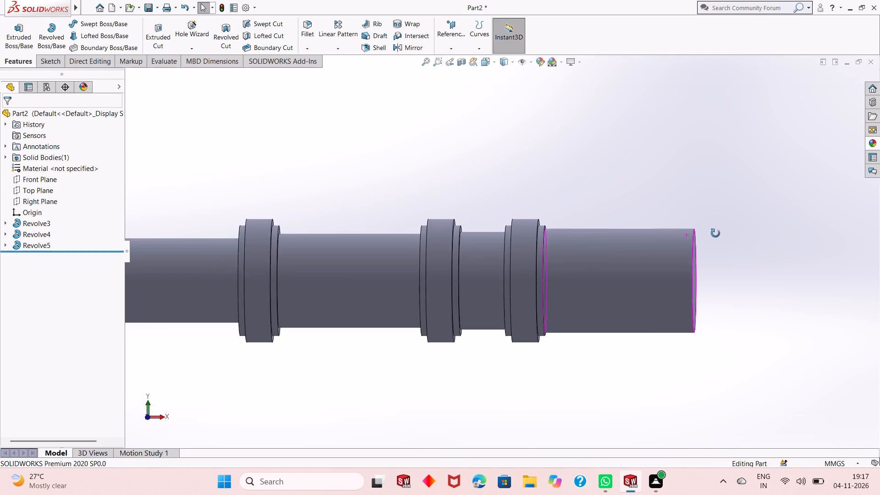
pyautogui.moveTo(715, 233); pyautogui.dragTo(711, 235, button='middle')
pyautogui.click(301, 42)
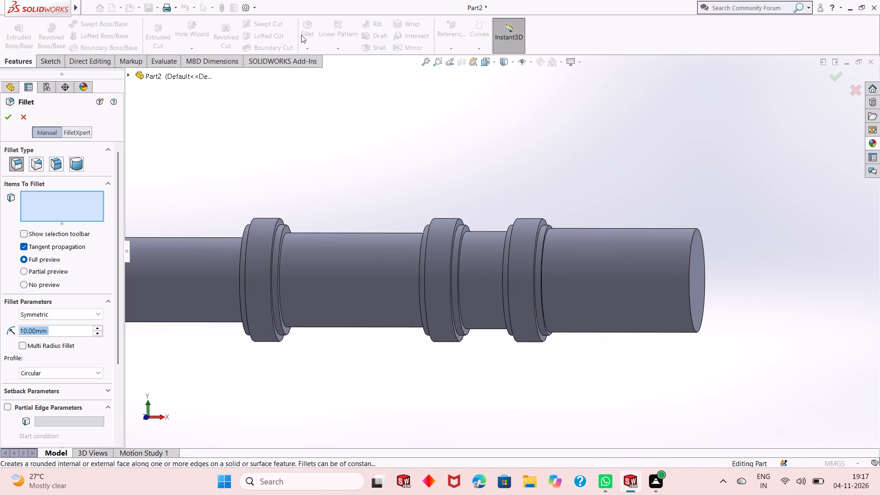
pyautogui.press('8')
pyautogui.press('Return')
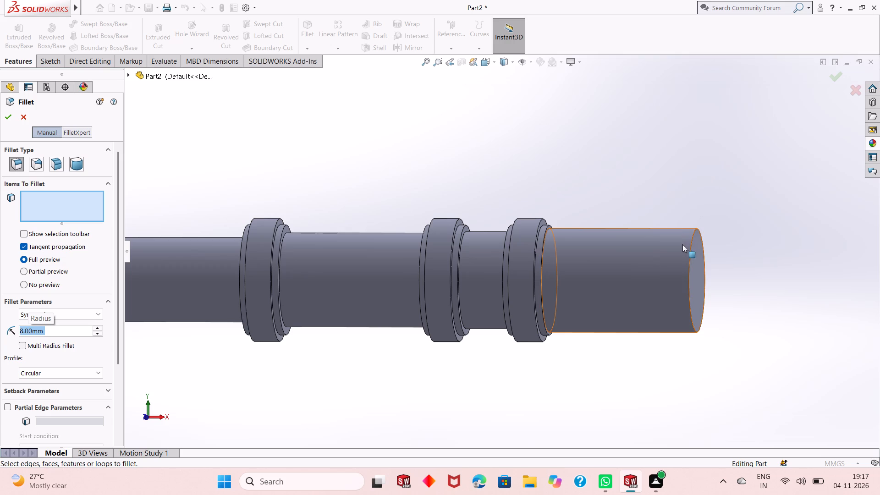
pyautogui.click(689, 261)
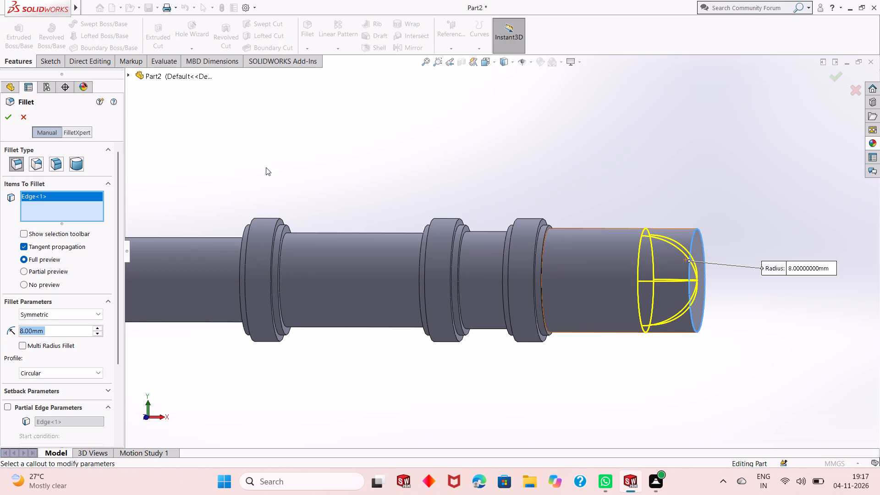
pyautogui.click(7, 121)
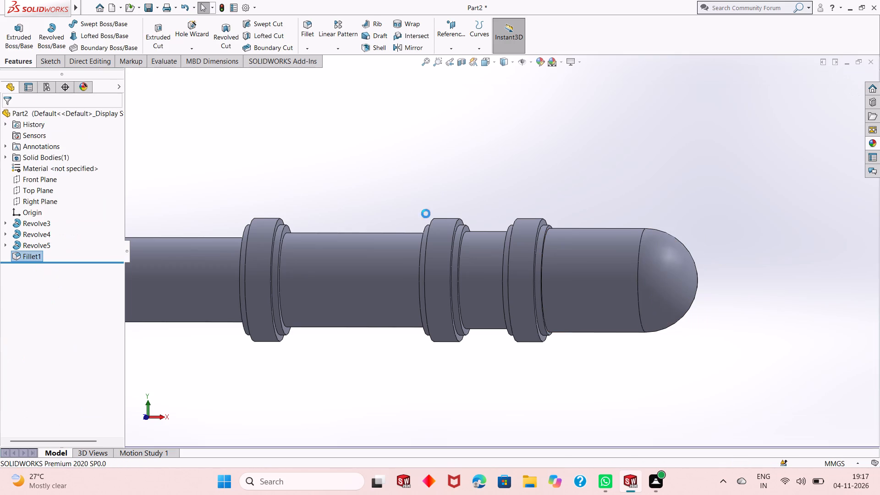
# Start a sketch on the Front Plane and view it normal to the plane.
pyautogui.moveTo(570, 215); pyautogui.dragTo(579, 205, button='middle')
pyautogui.scroll(-2, 576, 228)
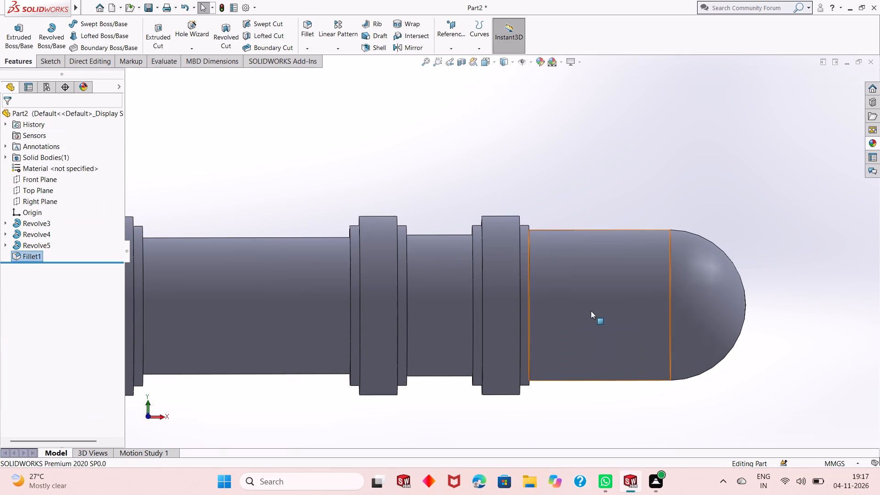
pyautogui.click(44, 180)
pyautogui.click(54, 169)
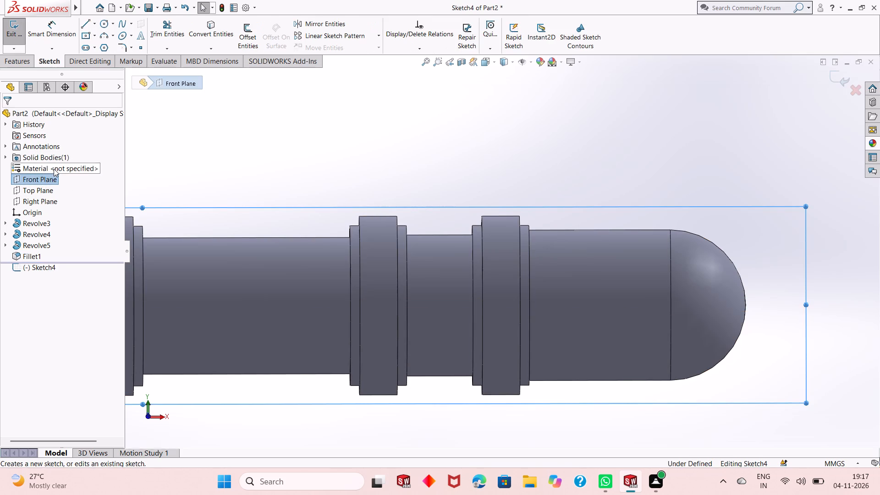
pyautogui.hotkey('ctrl', '8')
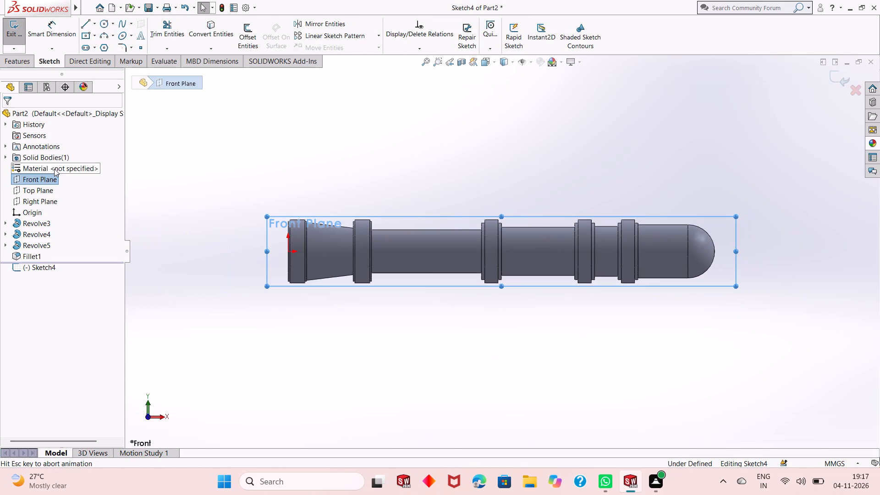
pyautogui.scroll(1, 513, 285)
pyautogui.scroll(-2, 670, 245)
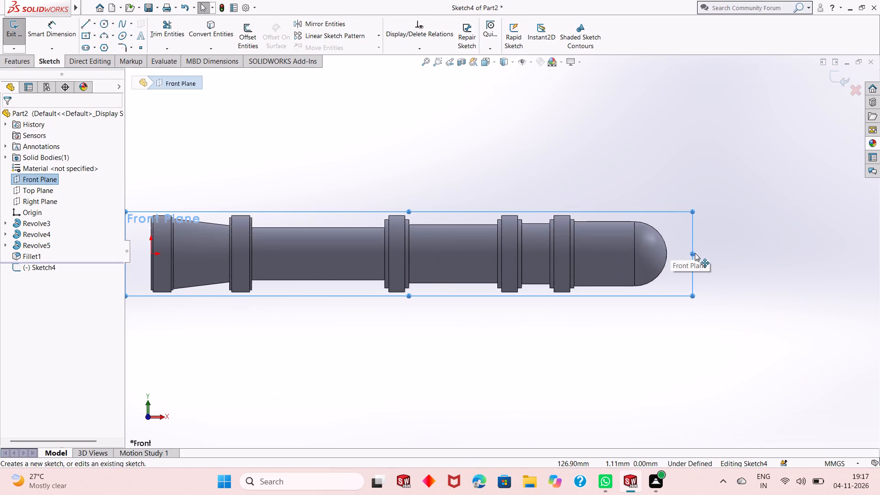
pyautogui.click(733, 254)
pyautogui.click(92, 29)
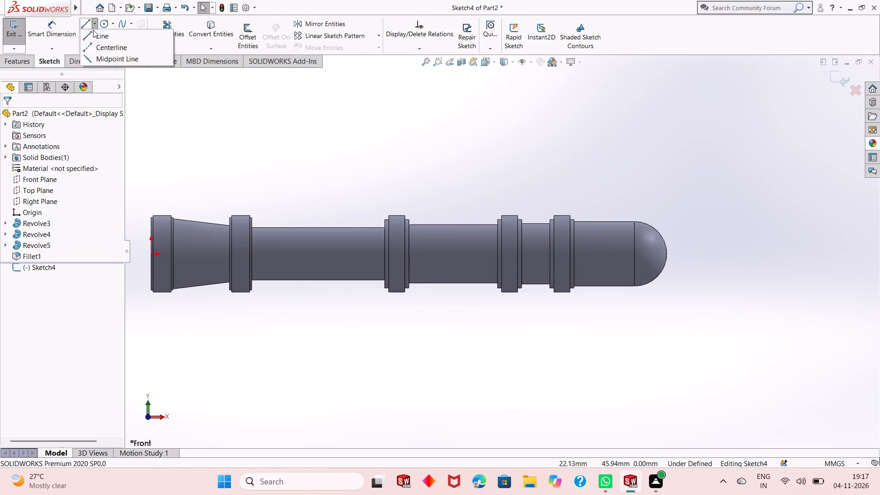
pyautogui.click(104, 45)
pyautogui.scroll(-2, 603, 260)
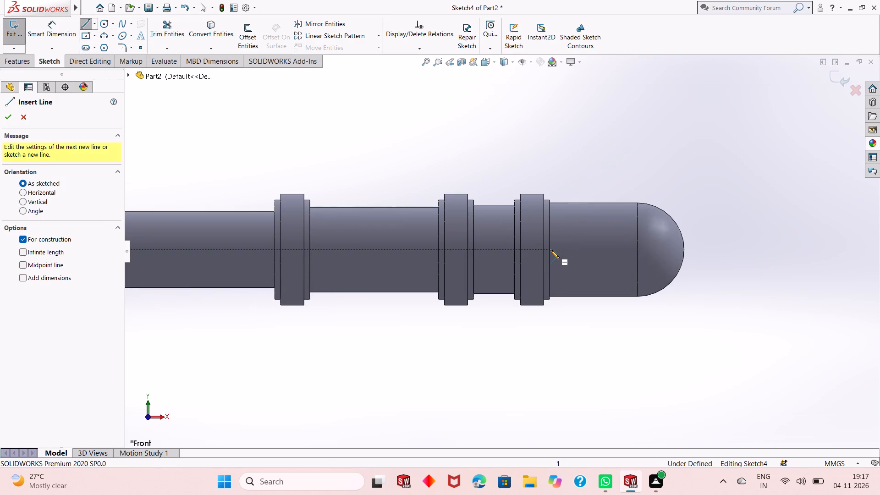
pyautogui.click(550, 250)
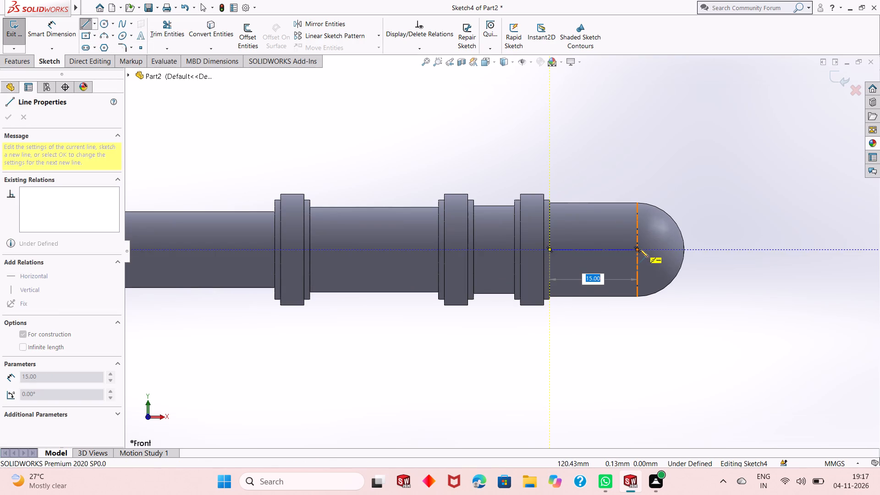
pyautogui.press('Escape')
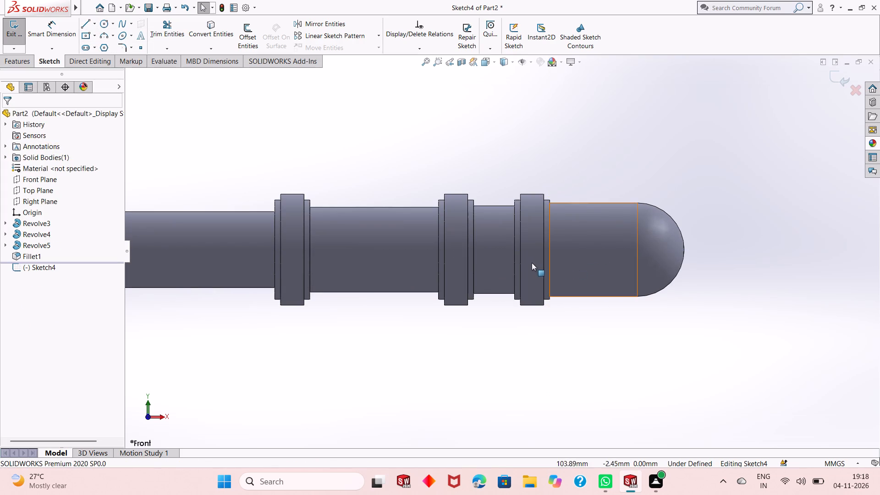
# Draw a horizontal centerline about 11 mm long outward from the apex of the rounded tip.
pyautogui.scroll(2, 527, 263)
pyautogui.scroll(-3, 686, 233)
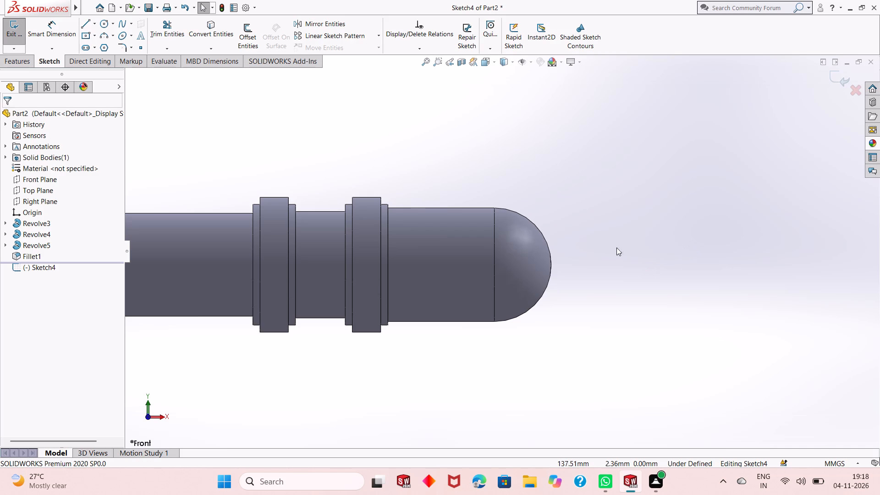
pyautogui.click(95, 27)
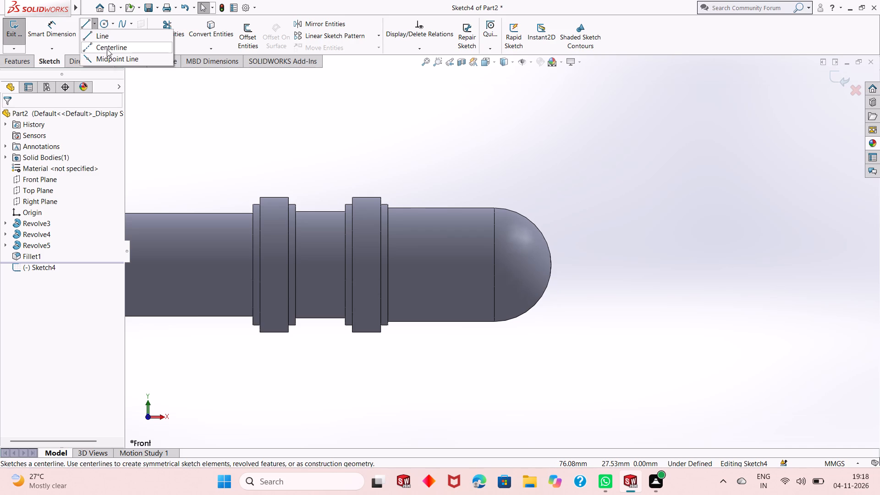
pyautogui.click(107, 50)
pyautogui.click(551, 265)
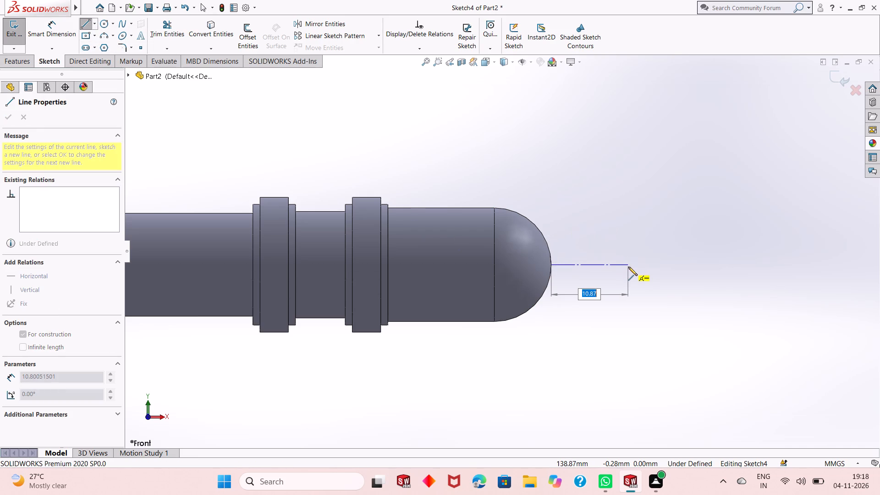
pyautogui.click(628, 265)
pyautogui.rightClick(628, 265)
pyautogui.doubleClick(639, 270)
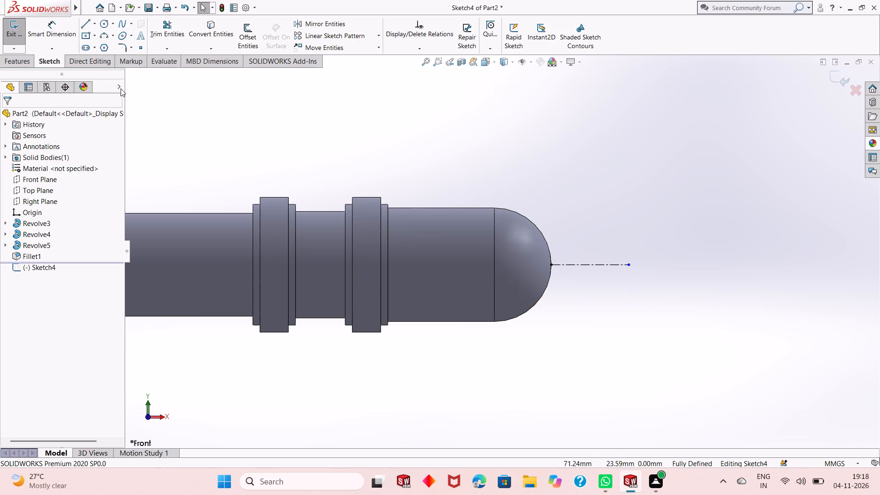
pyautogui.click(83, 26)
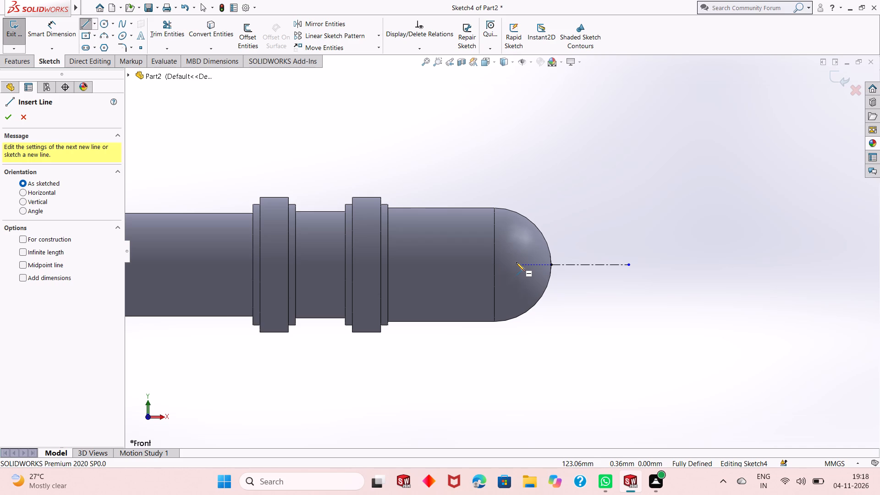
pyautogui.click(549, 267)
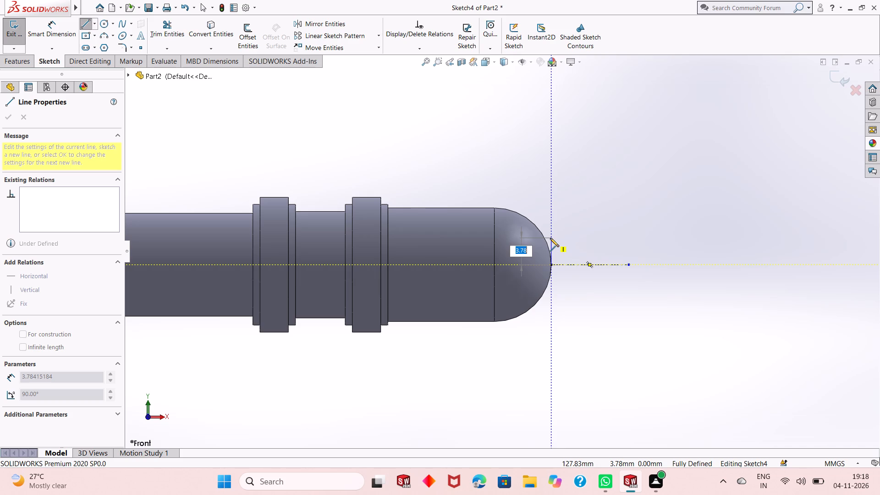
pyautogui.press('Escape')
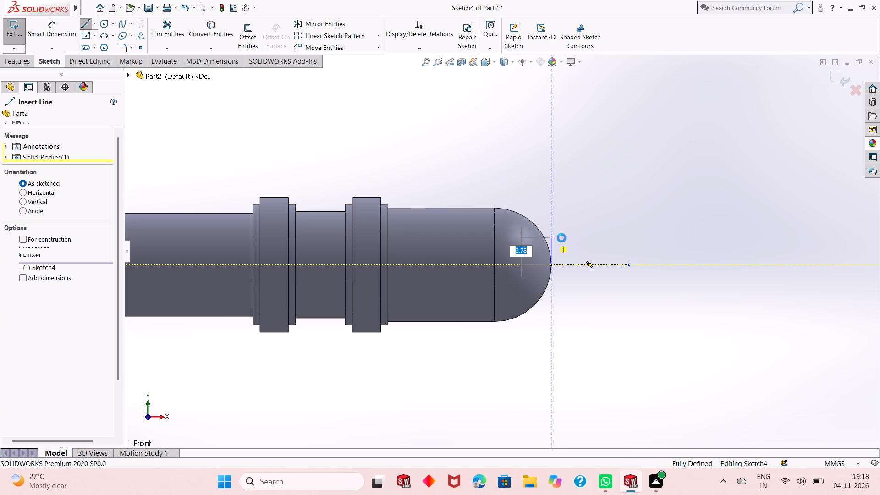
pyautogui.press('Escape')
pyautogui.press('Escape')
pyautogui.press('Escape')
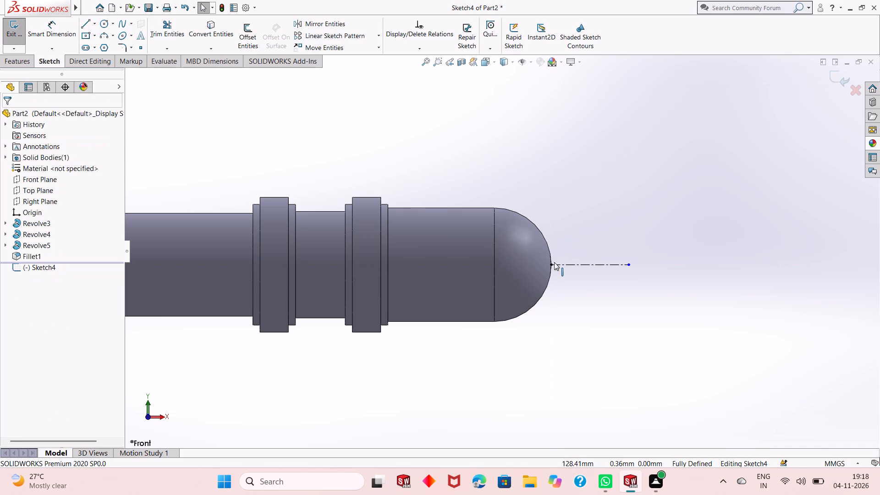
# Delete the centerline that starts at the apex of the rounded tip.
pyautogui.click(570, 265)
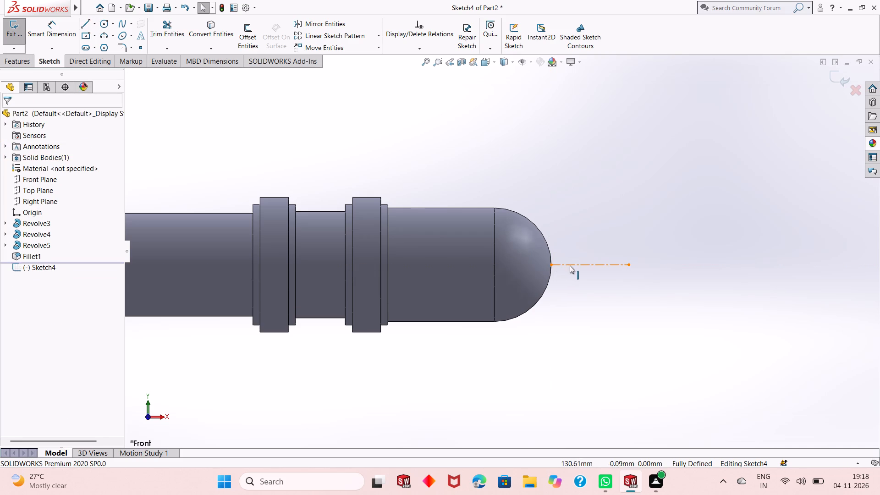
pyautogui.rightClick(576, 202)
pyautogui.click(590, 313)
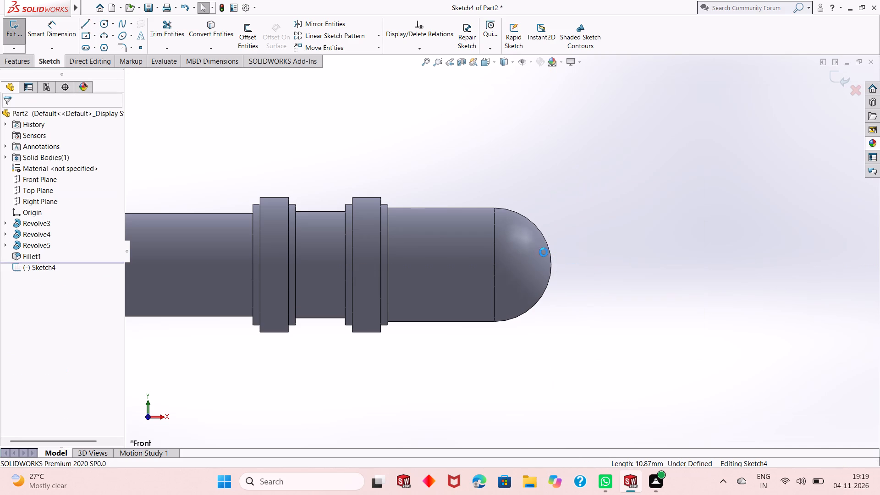
# Draw a horizontal centerline on the part's axis, starting inside the rounded tip and extending beyond its apex.
pyautogui.click(92, 21)
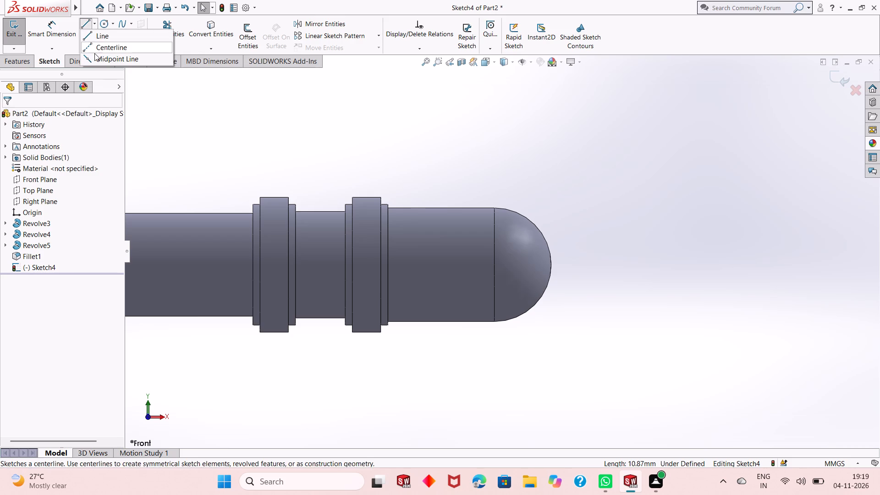
pyautogui.click(99, 51)
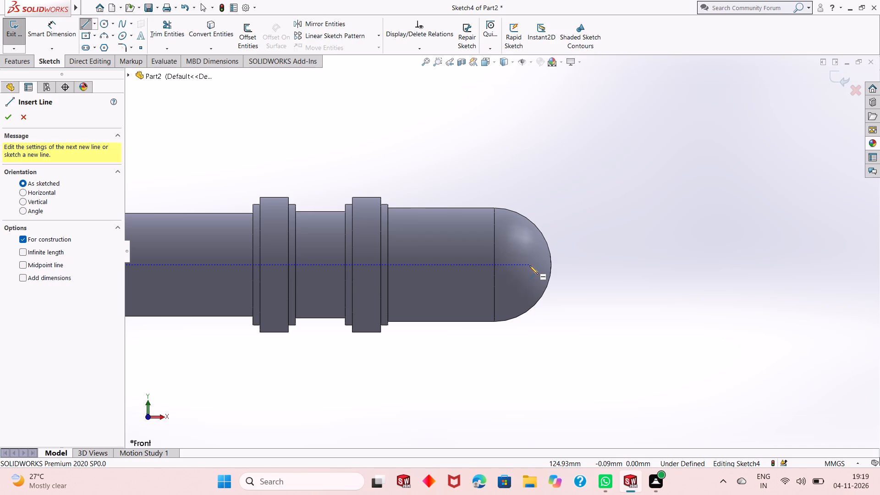
pyautogui.click(529, 265)
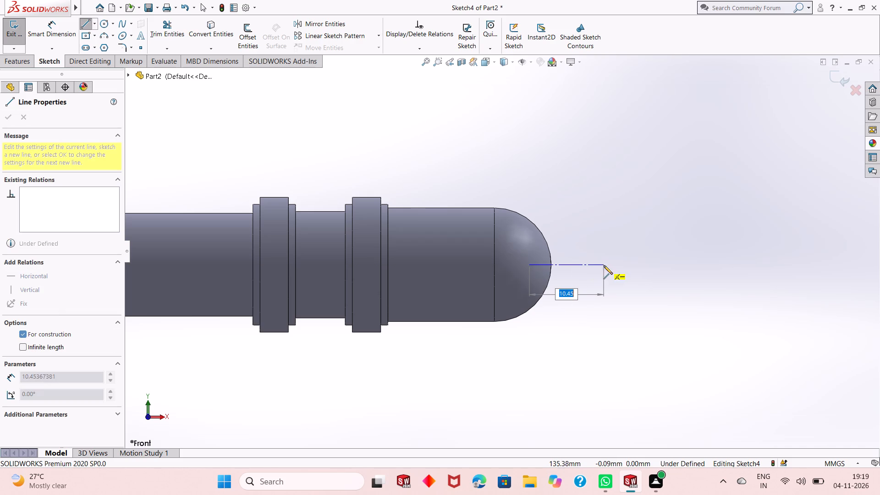
pyautogui.click(634, 264)
pyautogui.press('Escape')
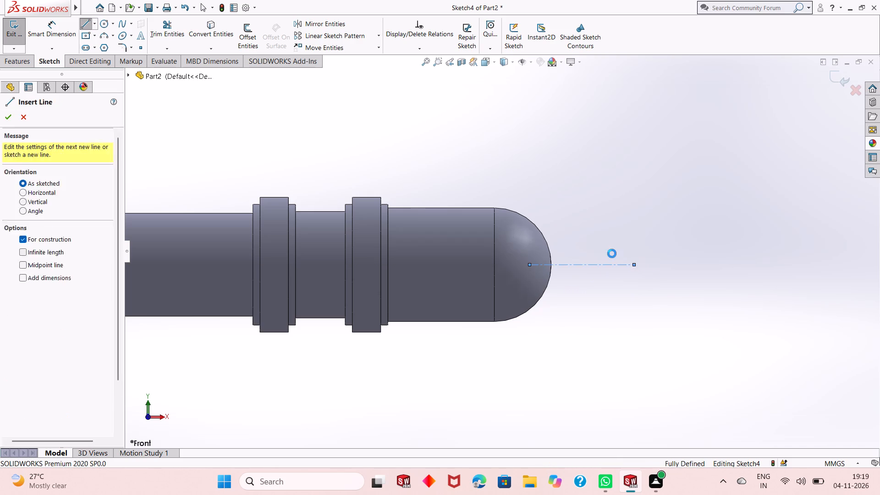
pyautogui.press('Escape')
# Sketch connected lines from the centerline's inner endpoint: 3 mm vertically up, 12 mm horizontally outward, and another 3 mm horizontally outward.
pyautogui.click(88, 25)
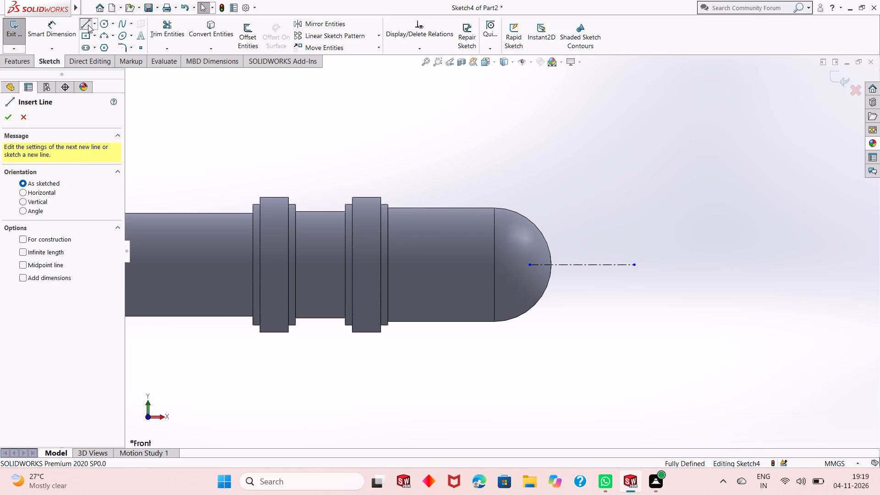
pyautogui.click(532, 266)
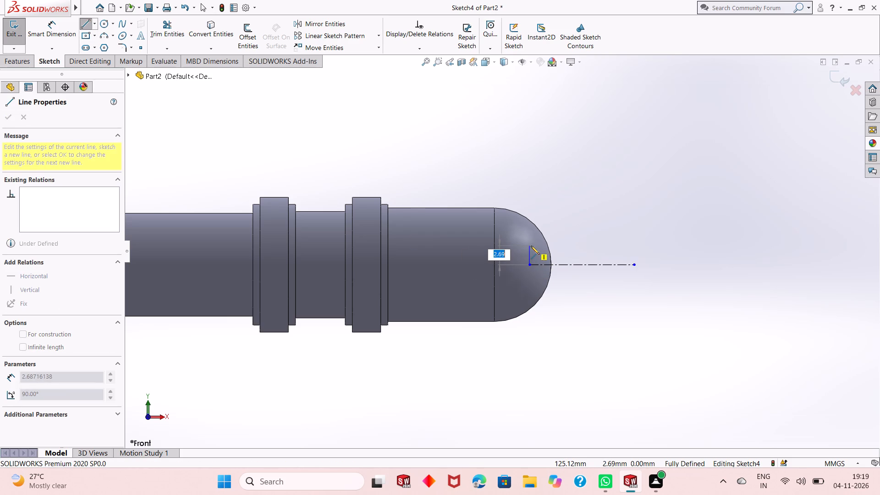
pyautogui.press('3')
pyautogui.press('Return')
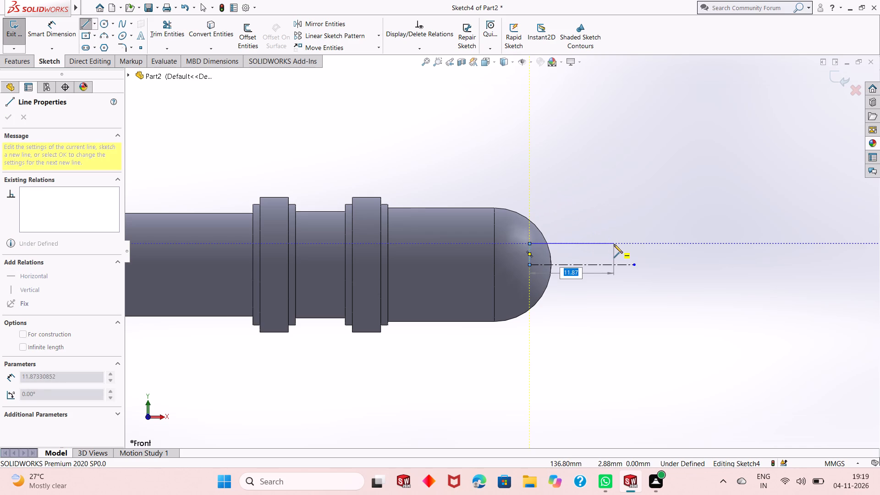
pyautogui.write('12')
pyautogui.press('Return')
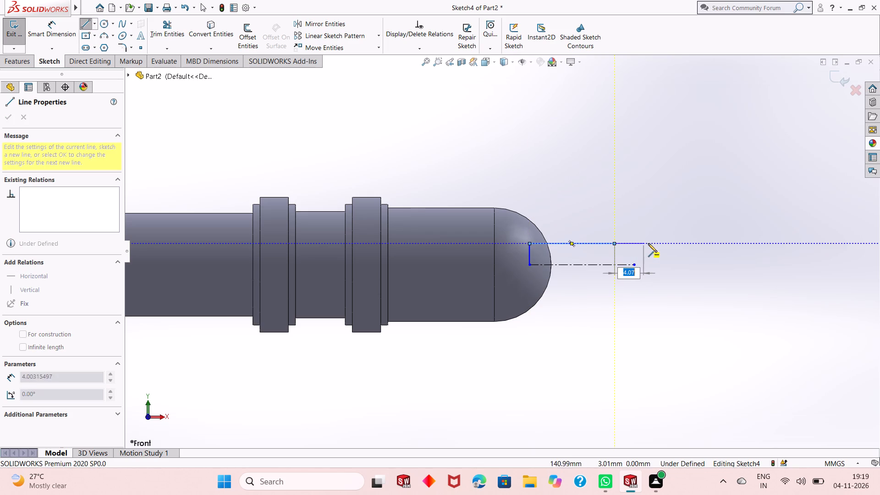
pyautogui.press('3')
pyautogui.press('Return')
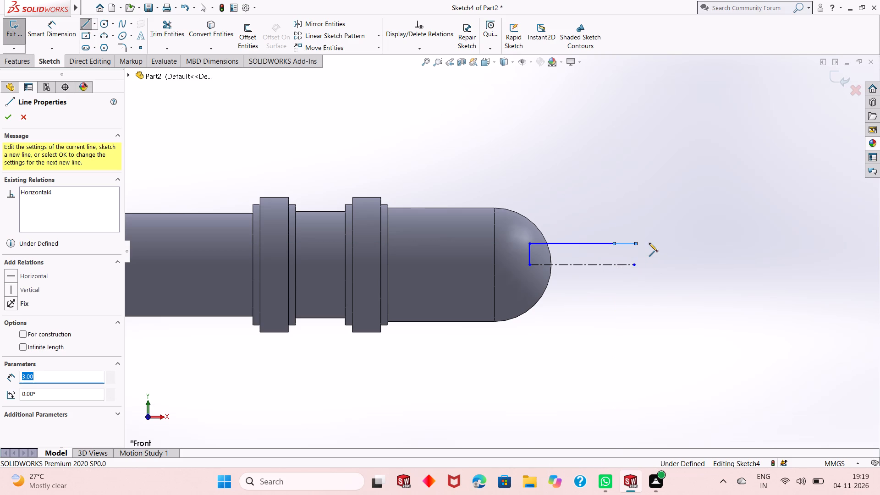
pyautogui.rightClick(649, 243)
pyautogui.click(682, 244)
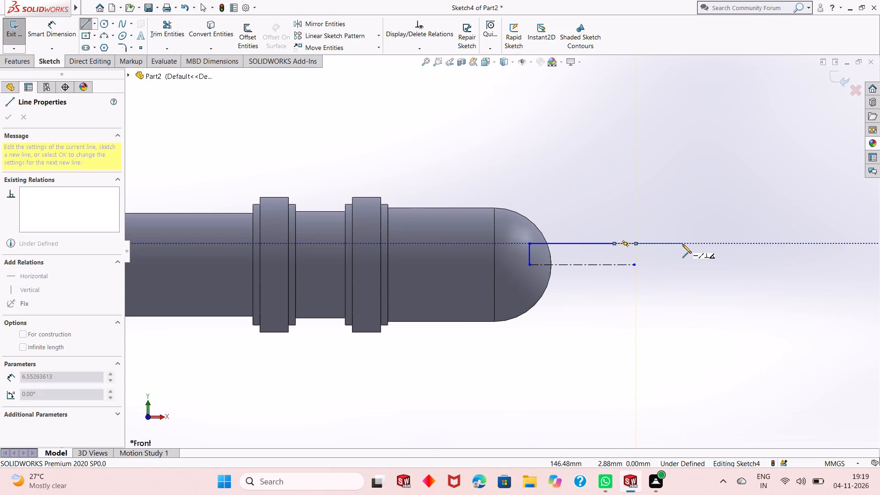
pyautogui.rightClick(693, 204)
pyautogui.click(707, 213)
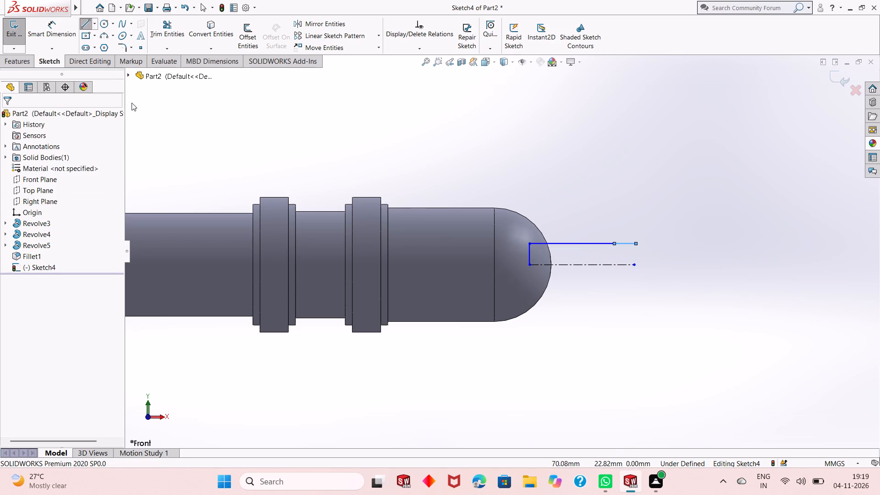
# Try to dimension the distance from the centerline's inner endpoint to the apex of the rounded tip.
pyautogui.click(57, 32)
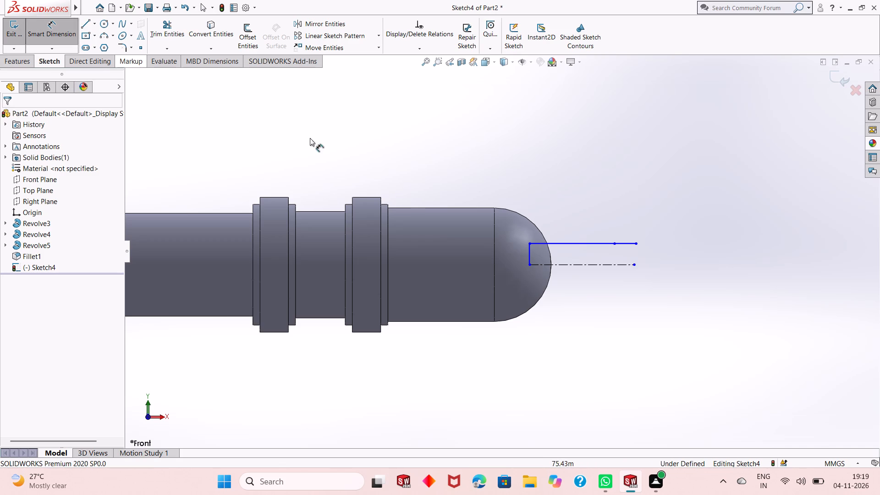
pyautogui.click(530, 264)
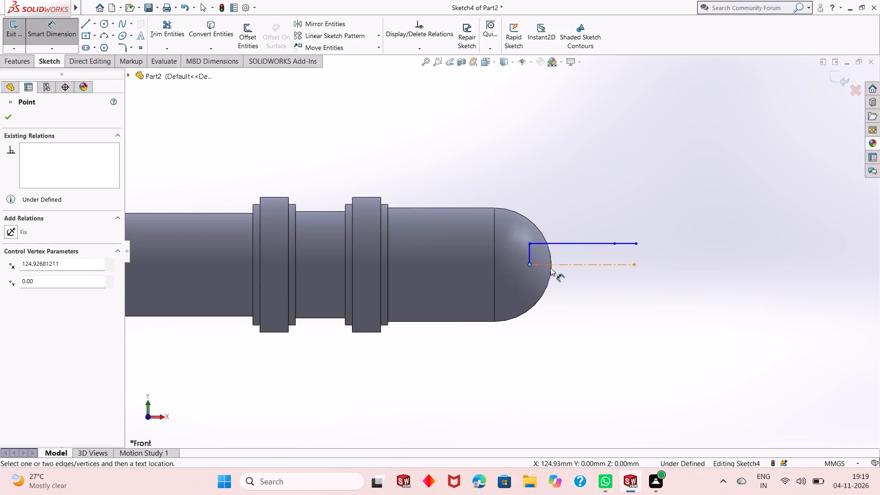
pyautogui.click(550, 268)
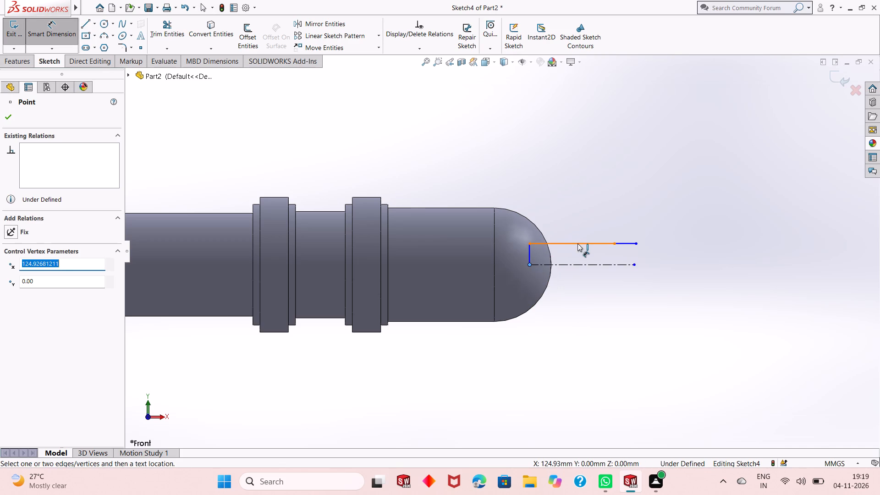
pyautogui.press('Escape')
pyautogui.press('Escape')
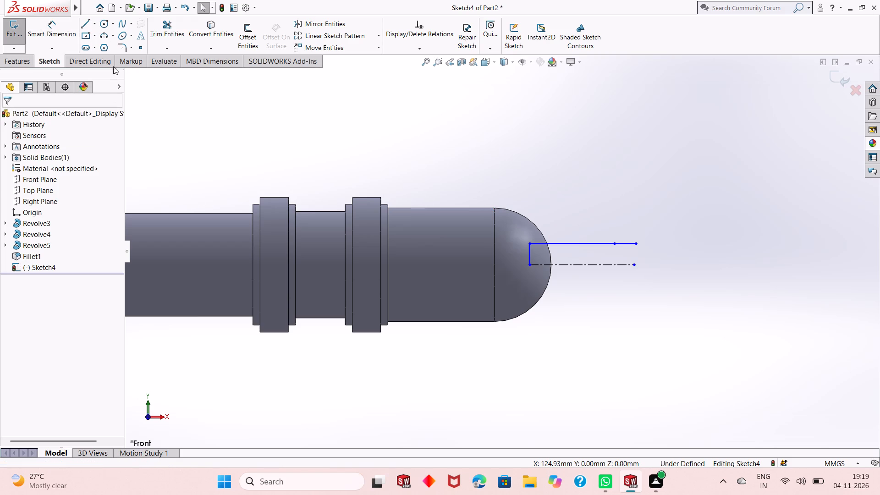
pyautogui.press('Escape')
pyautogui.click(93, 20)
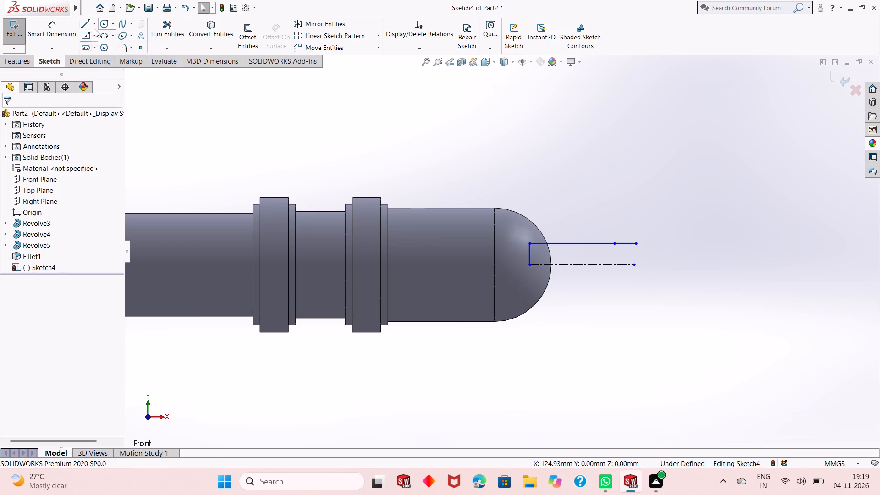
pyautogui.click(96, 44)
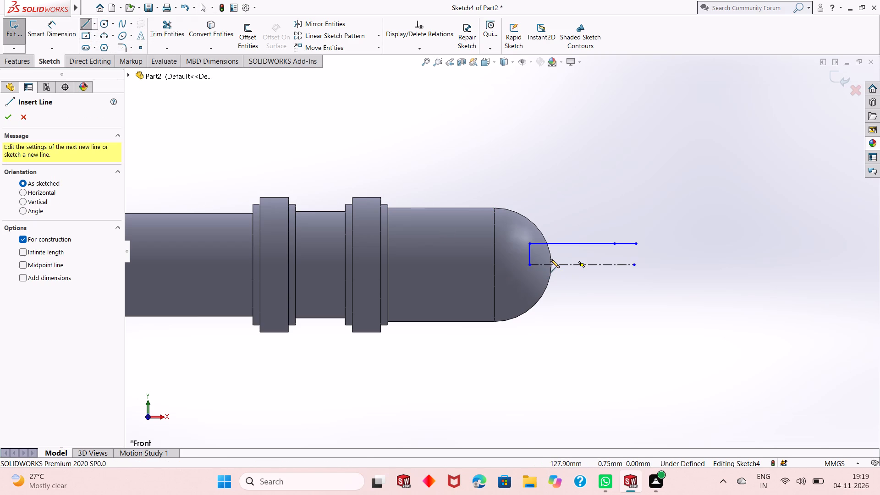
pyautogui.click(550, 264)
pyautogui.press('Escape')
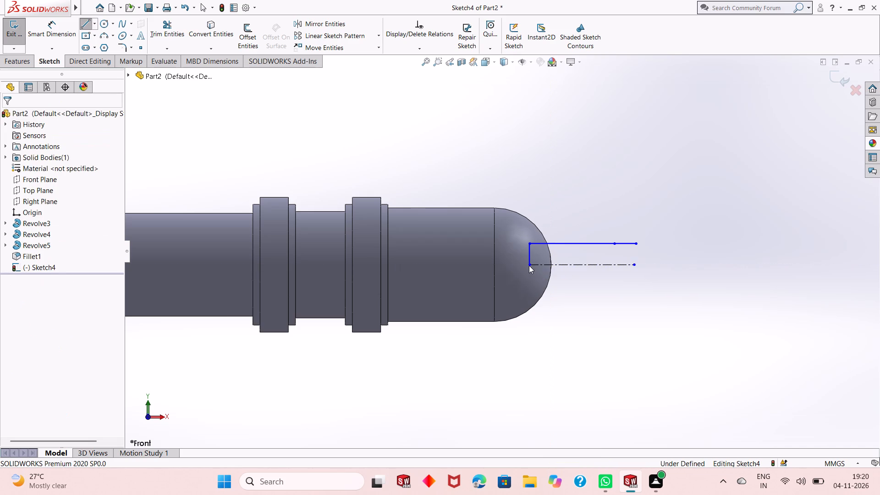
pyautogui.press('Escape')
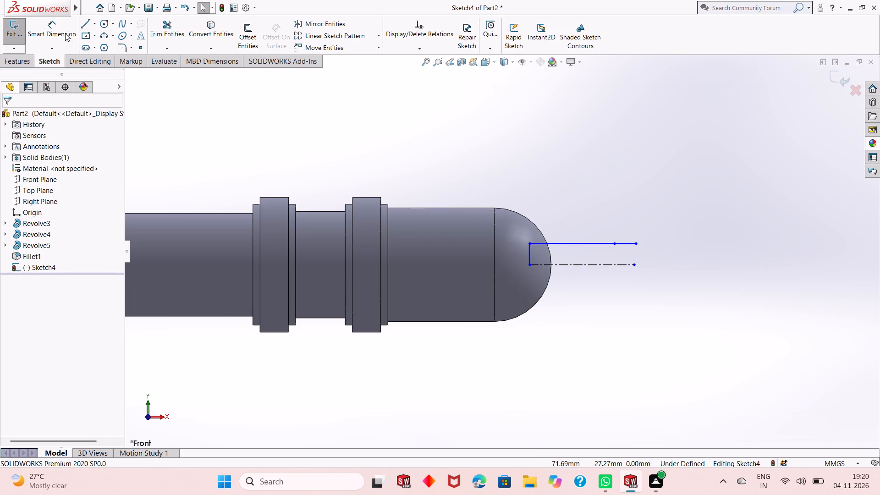
# Dimension the profile's long horizontal line to 15 mm, its short outer horizontal line to 3 mm, and its vertical line to 3 mm.
pyautogui.click(65, 33)
pyautogui.click(580, 246)
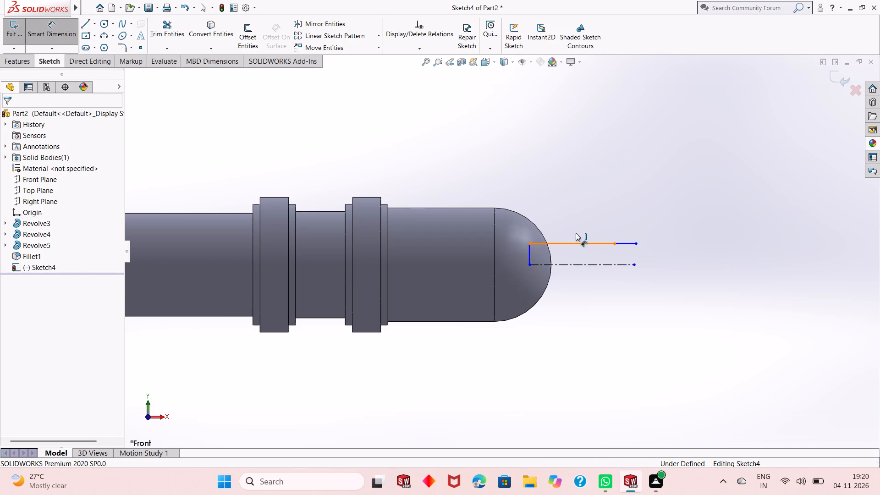
pyautogui.click(570, 212)
pyautogui.write('15')
pyautogui.press('Return')
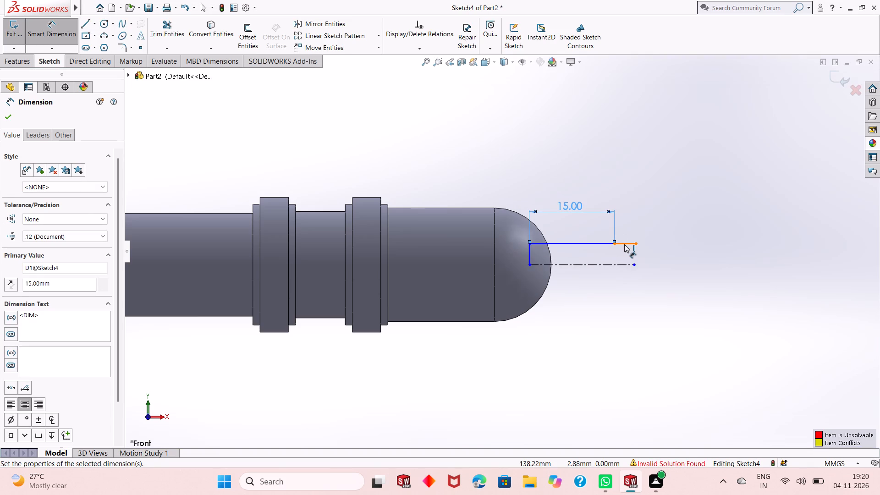
pyautogui.click(626, 244)
pyautogui.click(635, 216)
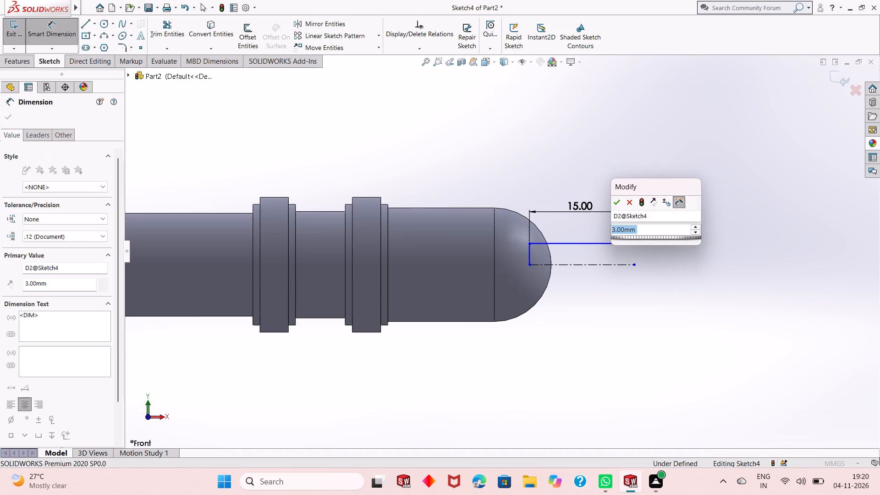
pyautogui.press('Return')
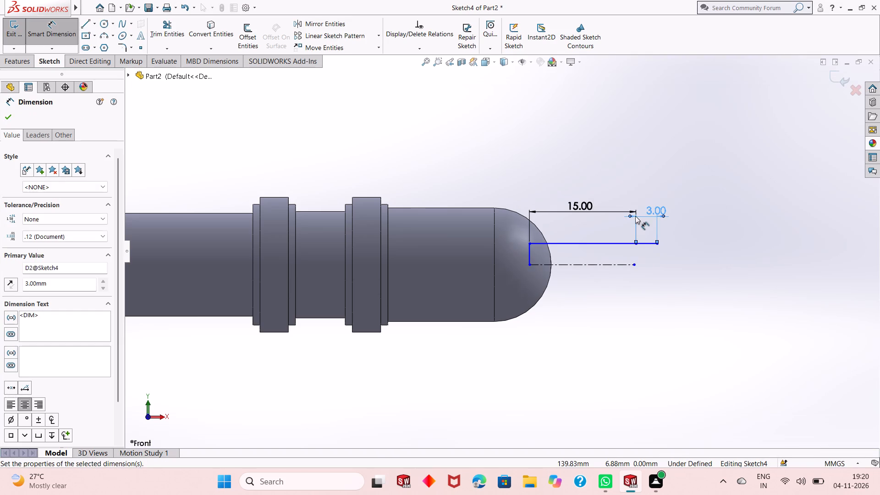
pyautogui.click(528, 252)
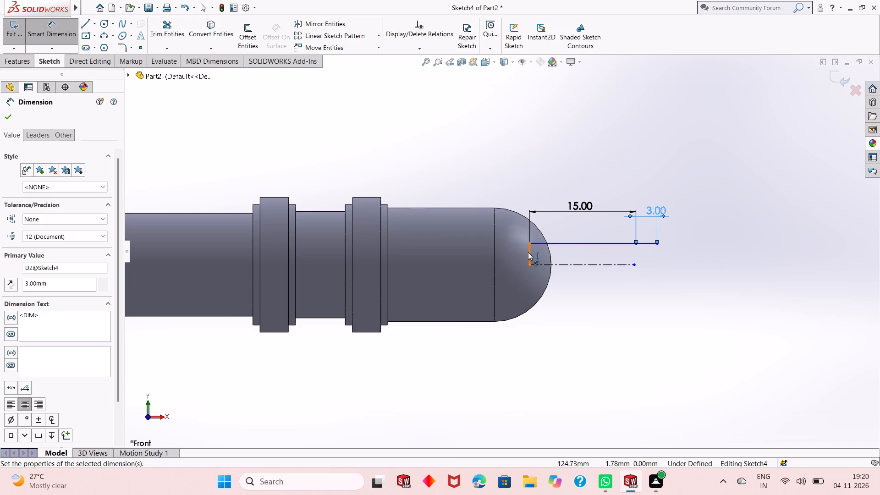
pyautogui.click(512, 259)
pyautogui.press('Return')
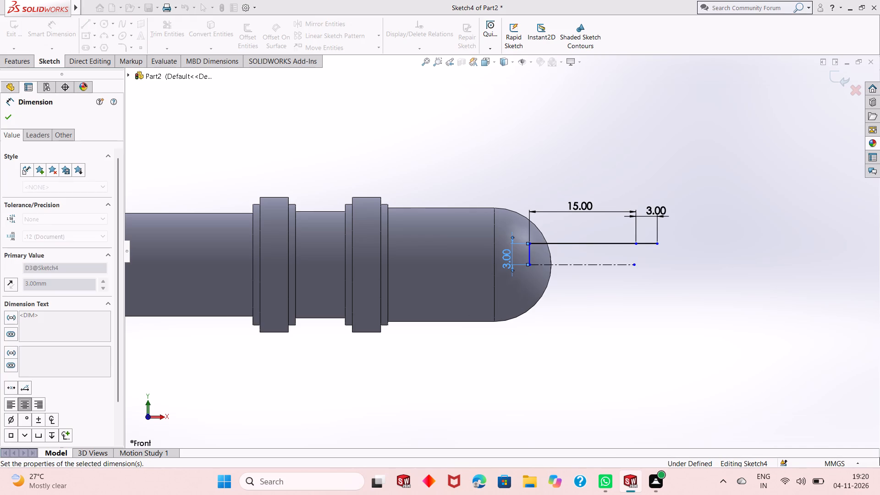
pyautogui.rightClick(681, 187)
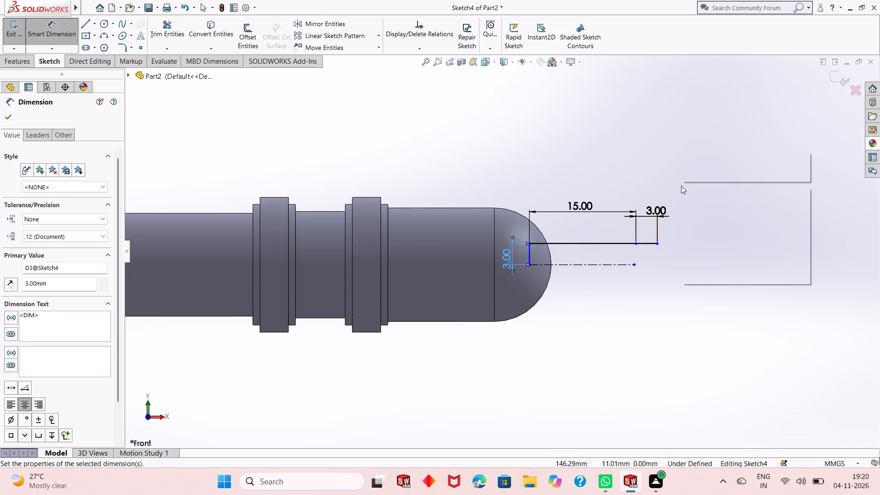
pyautogui.click(704, 219)
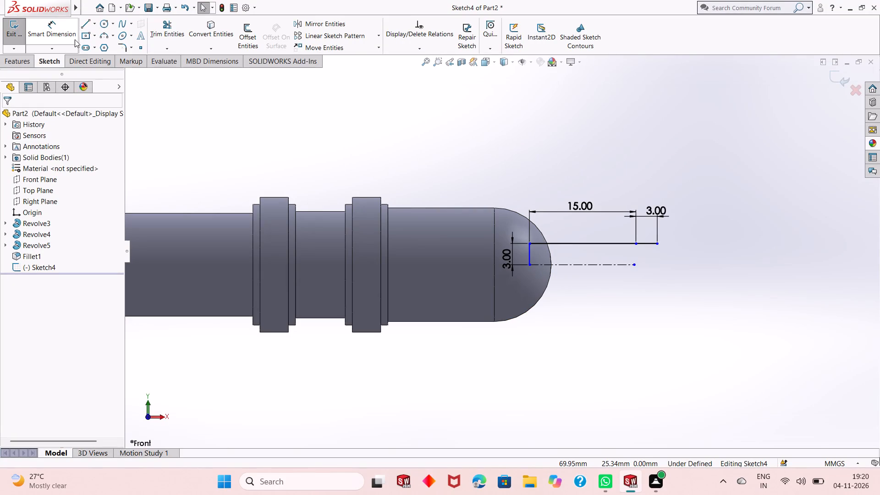
# Dimension the horizontal centerline to a length of 18 mm.
pyautogui.click(62, 31)
pyautogui.click(607, 264)
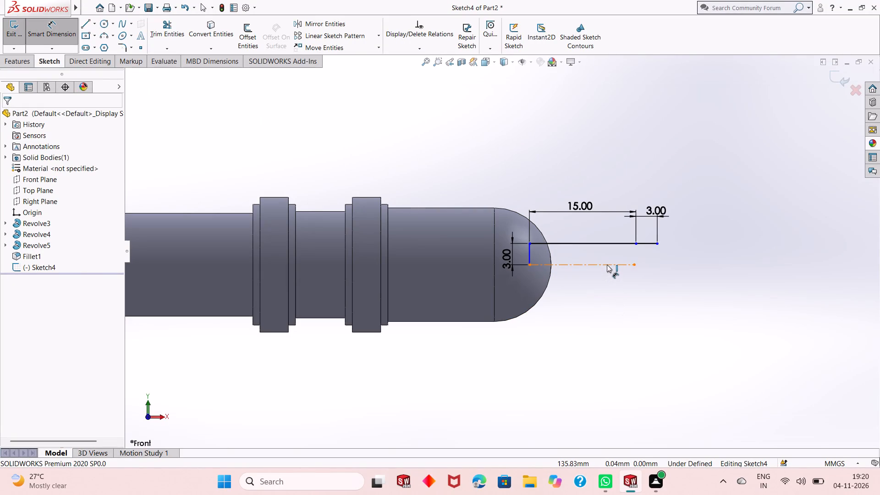
pyautogui.click(593, 322)
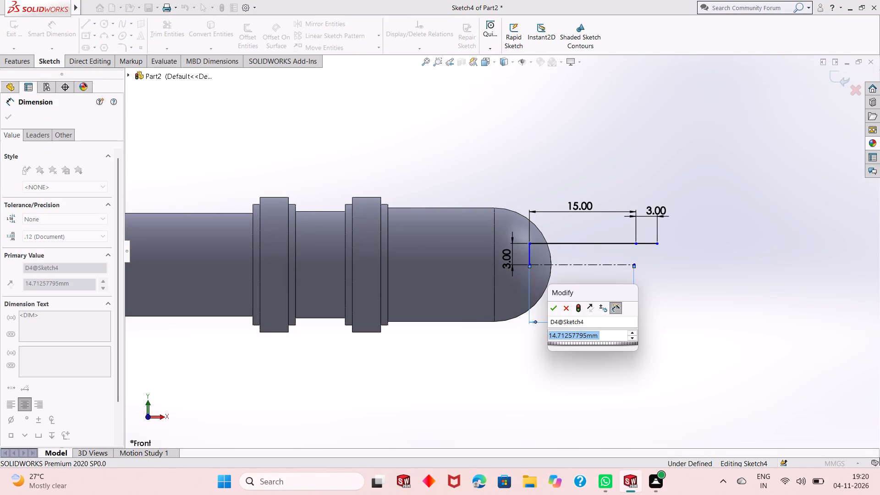
pyautogui.write('18')
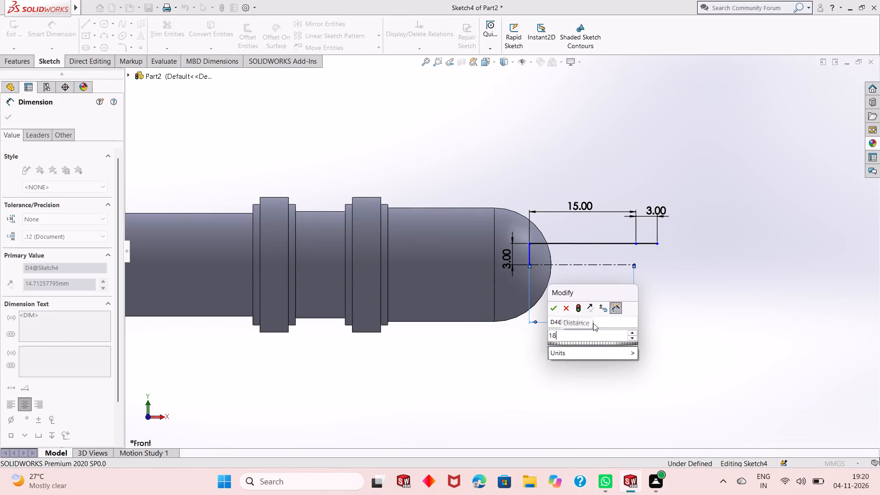
pyautogui.press('Return')
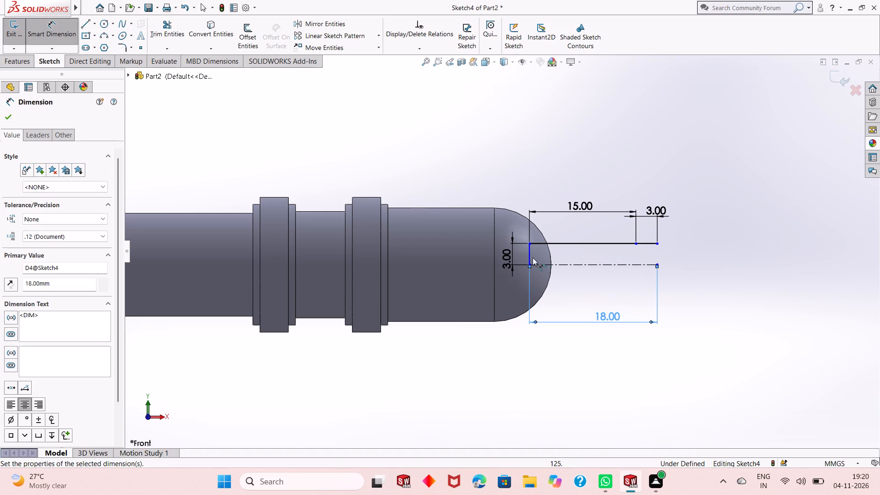
pyautogui.rightClick(702, 244)
pyautogui.click(713, 280)
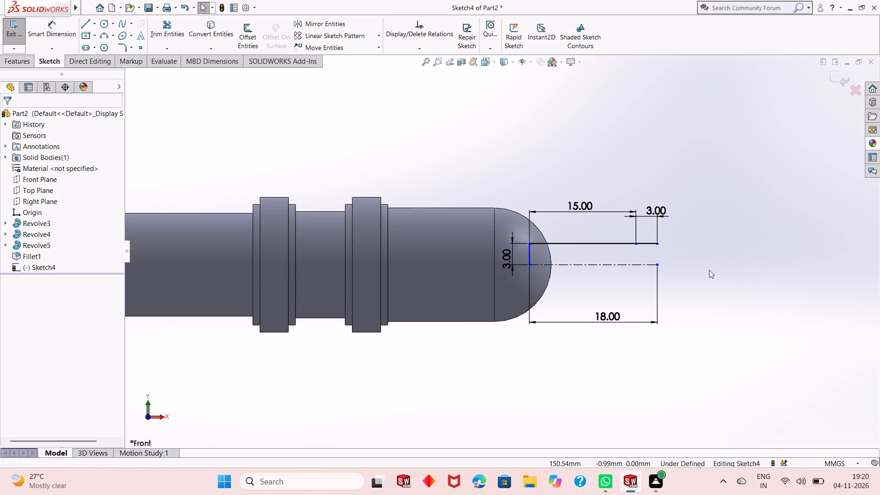
# Fix the point where the 15 mm and 3 mm horizontal lines meet, and delete the vertical line's 3 mm dimension.
pyautogui.click(638, 246)
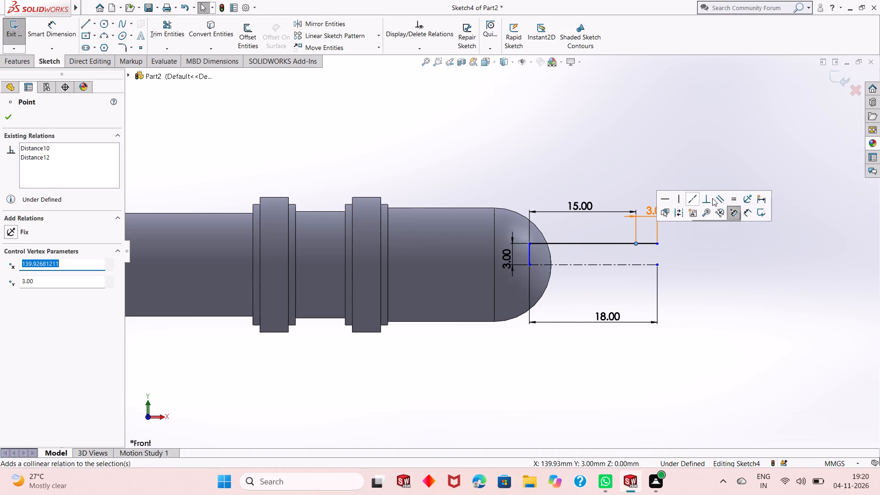
pyautogui.click(749, 198)
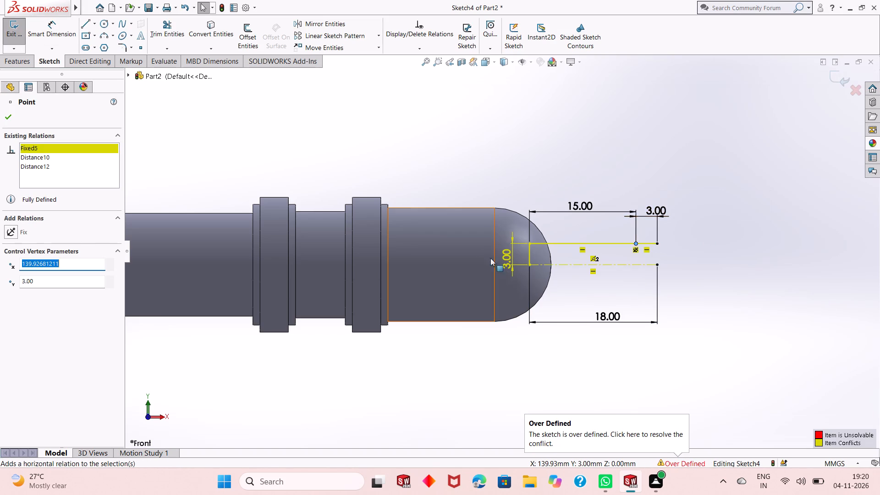
pyautogui.rightClick(503, 258)
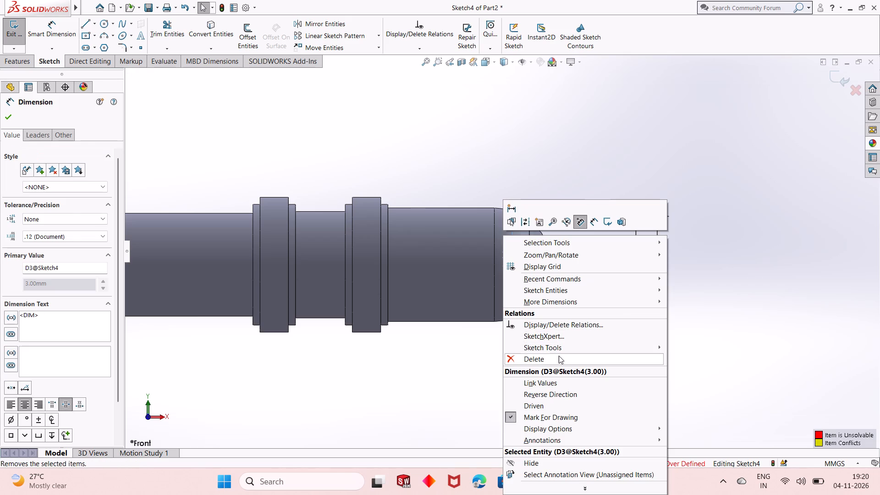
pyautogui.click(556, 359)
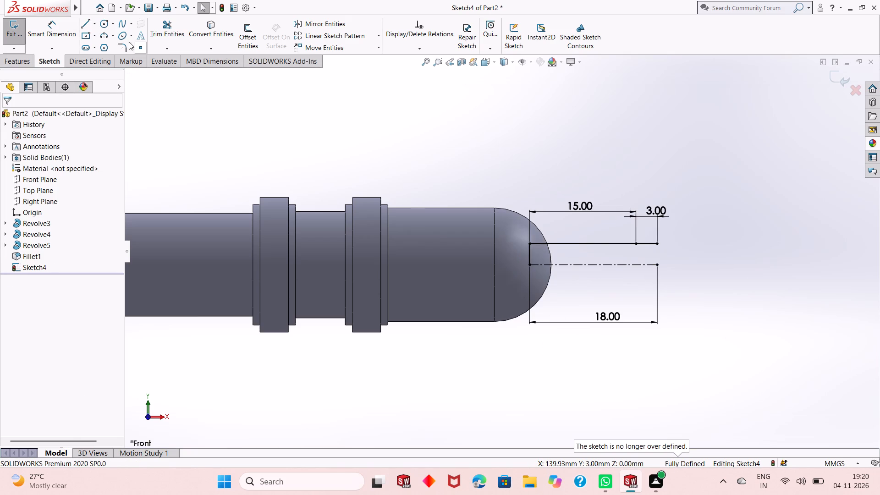
# Draw a 3 mm vertical line from the upper line's outer end to the centerline's outer endpoint, and delete the stray slanted line.
pyautogui.click(89, 27)
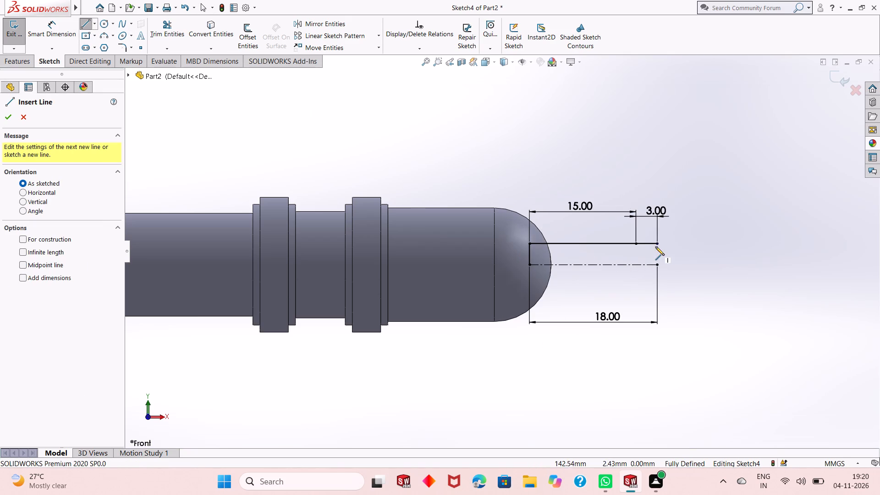
pyautogui.click(657, 243)
pyautogui.click(656, 266)
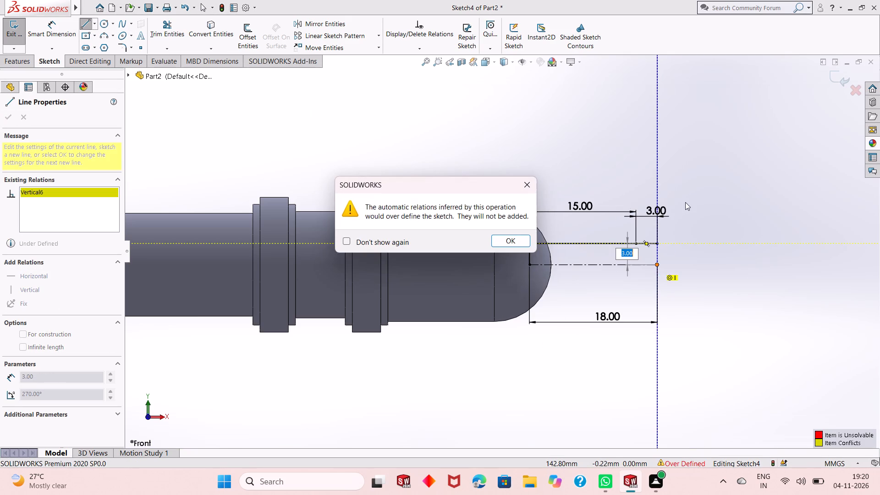
pyautogui.click(527, 185)
pyautogui.rightClick(527, 181)
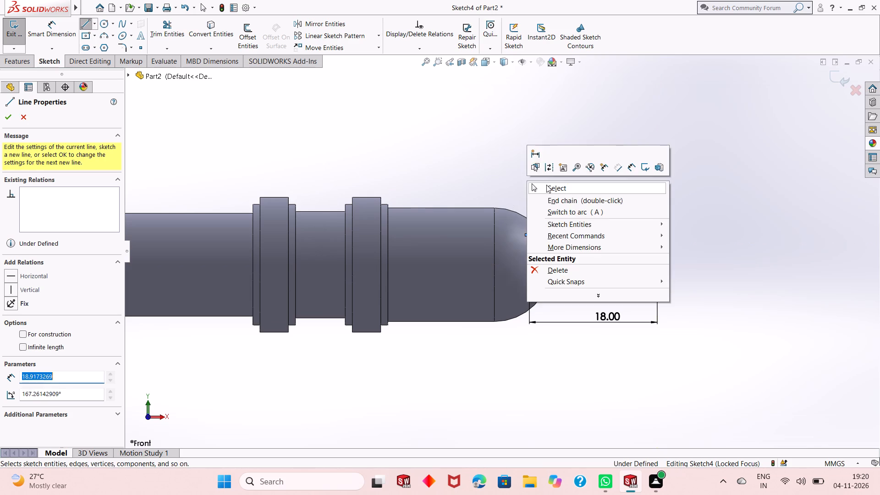
pyautogui.click(550, 187)
pyautogui.click(577, 250)
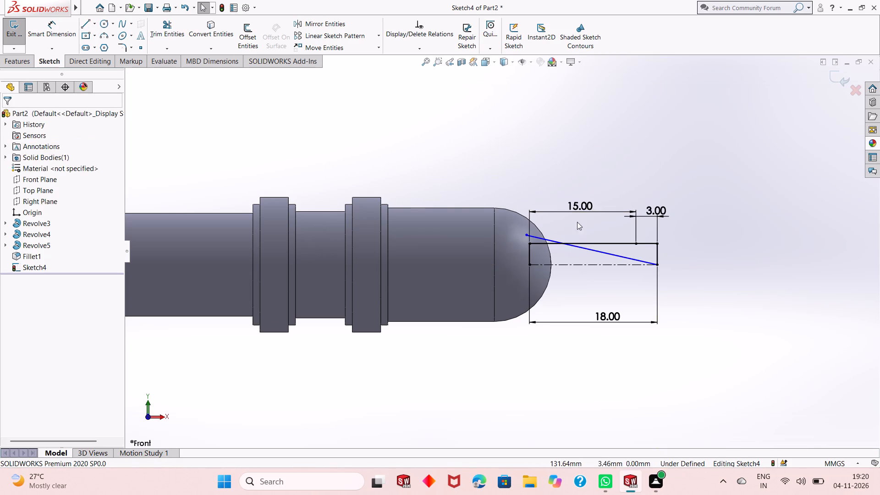
pyautogui.click(608, 254)
pyautogui.rightClick(632, 136)
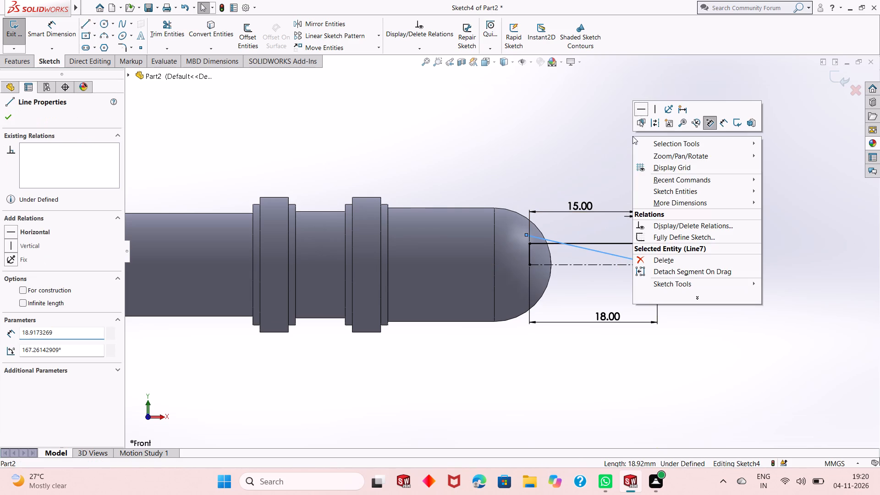
pyautogui.click(659, 260)
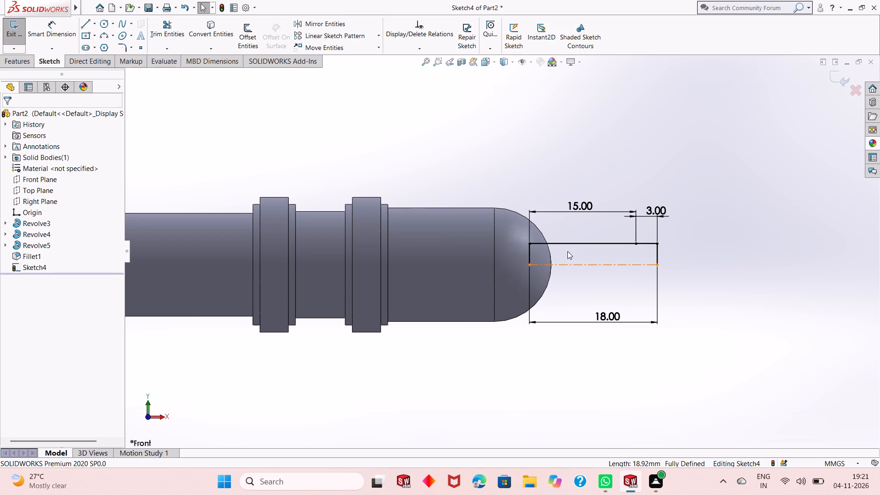
# Sketch a circle of about 1.09 mm radius centered on the 15 mm horizontal line, beyond the rounded tip.
pyautogui.click(83, 27)
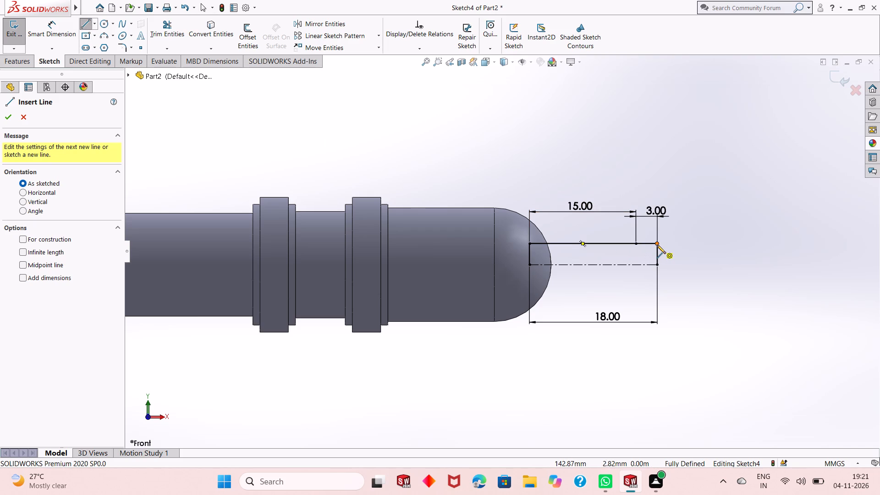
pyautogui.click(25, 117)
pyautogui.click(104, 27)
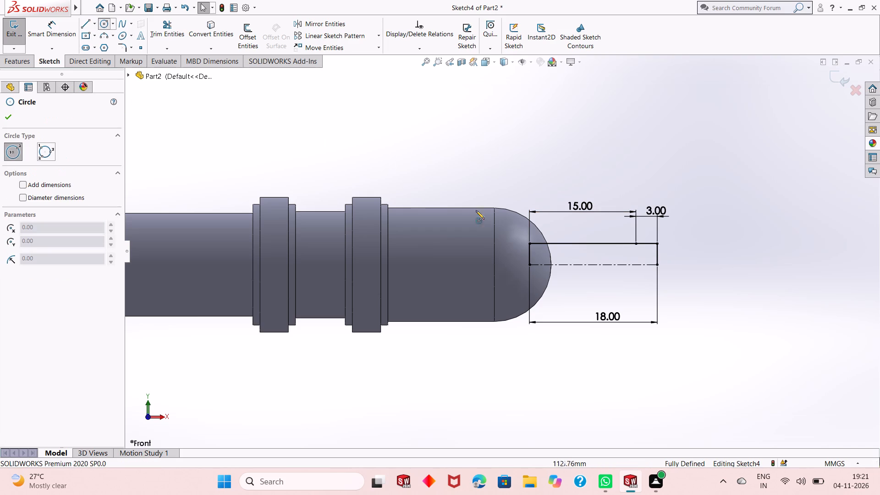
pyautogui.click(594, 243)
pyautogui.click(594, 251)
pyautogui.rightClick(498, 157)
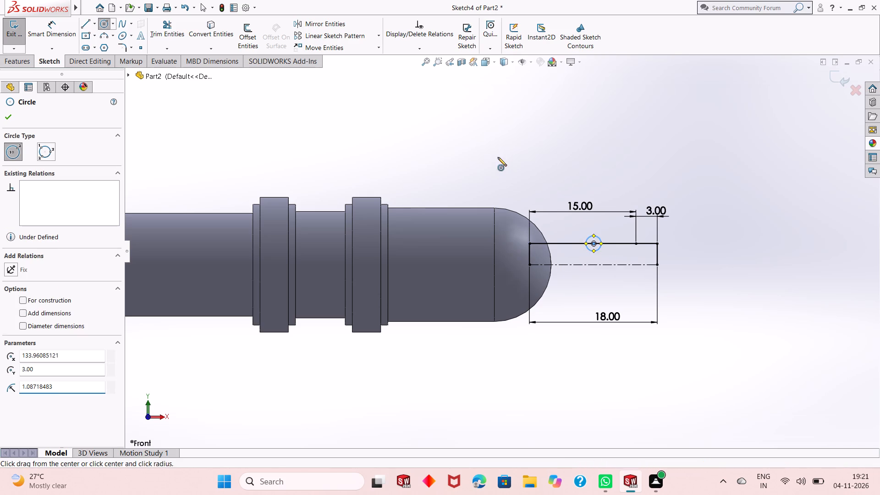
pyautogui.click(510, 166)
# Dimension the circle's center 9 mm from the vertical line at the profile's outer end.
pyautogui.click(57, 39)
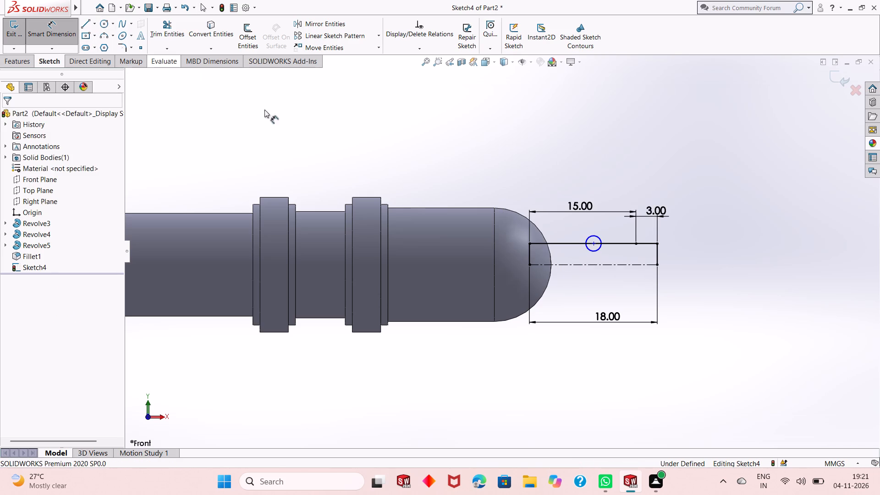
pyautogui.click(594, 247)
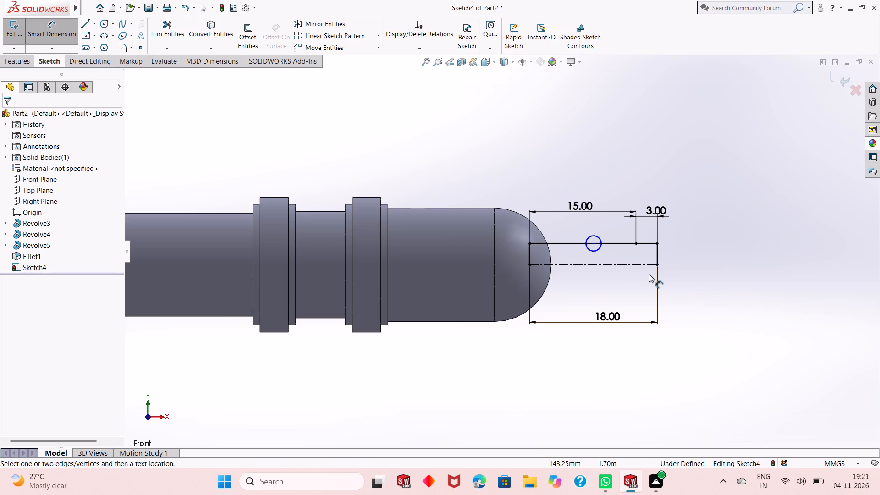
pyautogui.scroll(-1, 610, 266)
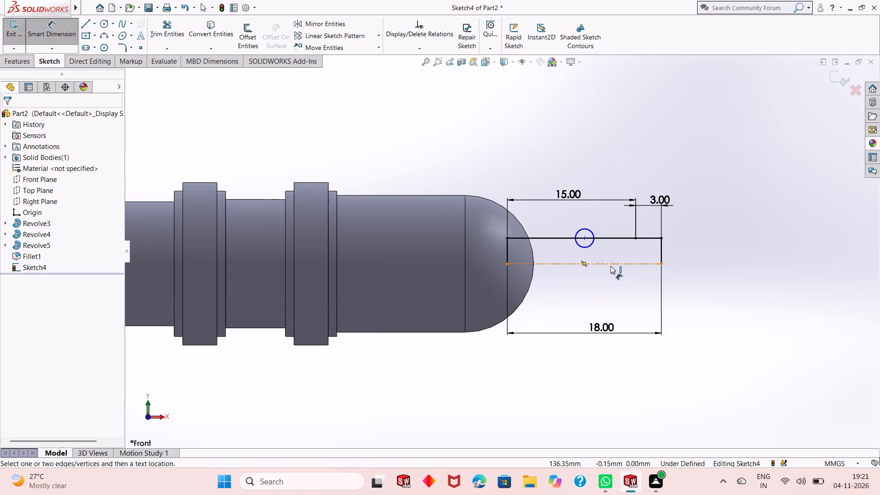
pyautogui.click(585, 241)
pyautogui.click(660, 251)
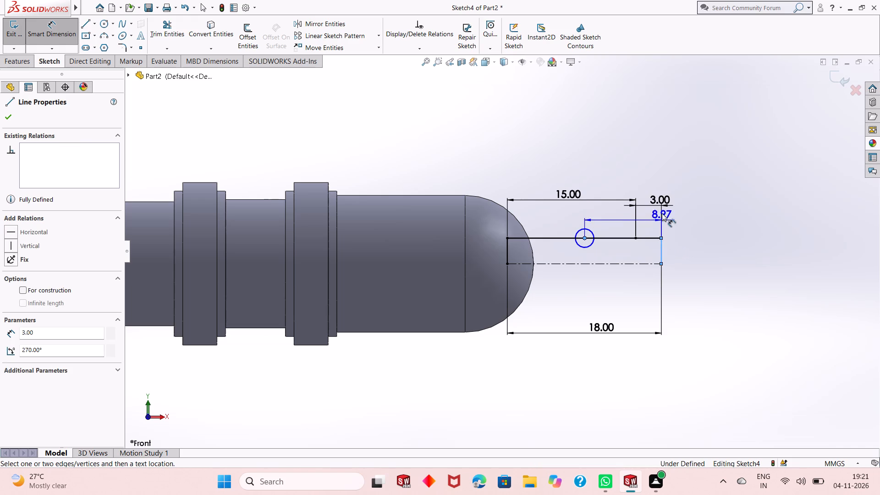
pyautogui.click(662, 136)
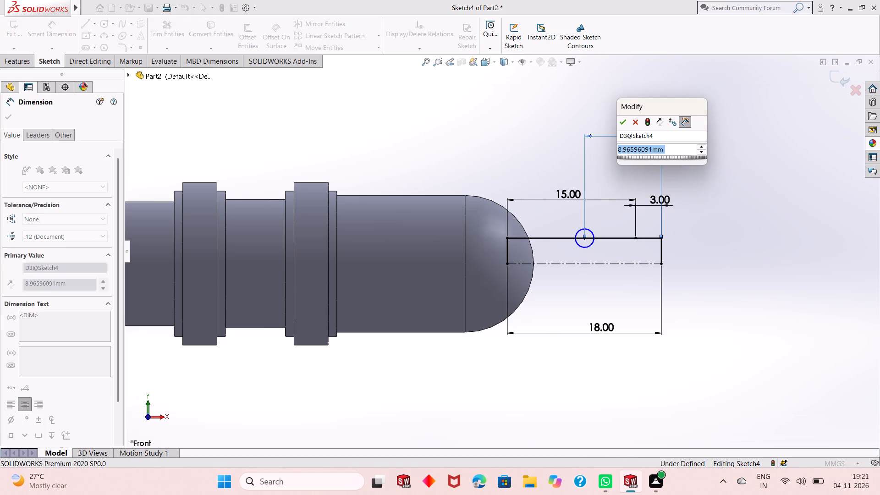
pyautogui.press('9')
pyautogui.press('Return')
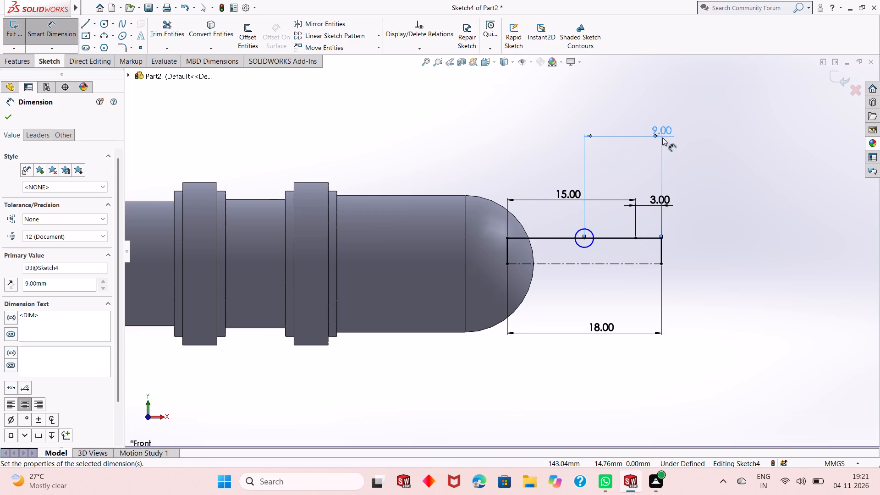
pyautogui.rightClick(703, 188)
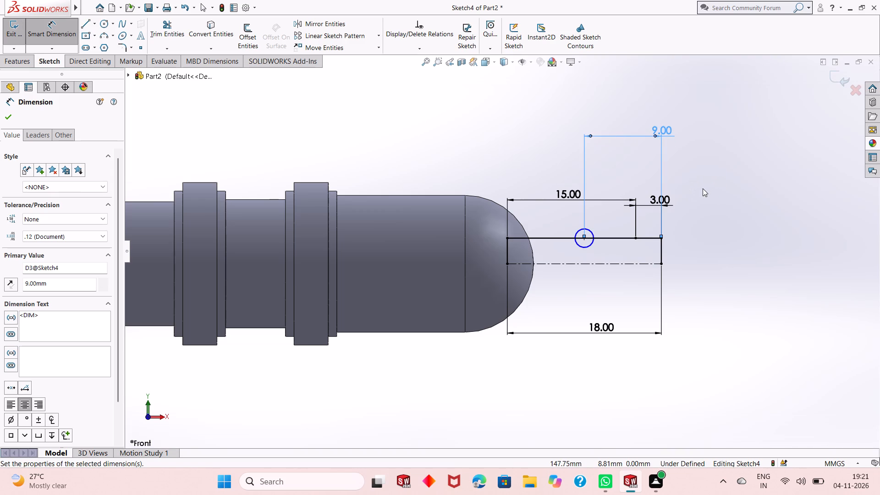
pyautogui.click(654, 158)
# Dimension the circle's diameter as 1 mm.
pyautogui.click(583, 250)
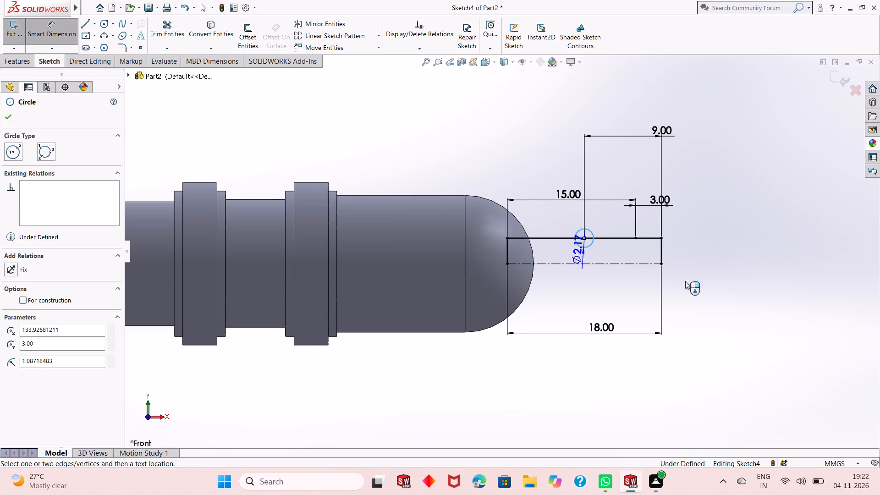
pyautogui.click(693, 284)
pyautogui.press('1')
pyautogui.press('Return')
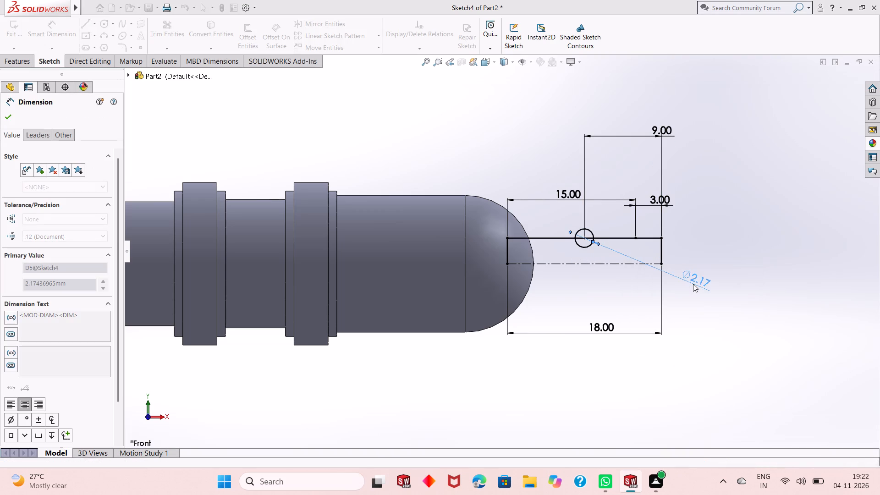
pyautogui.rightClick(686, 202)
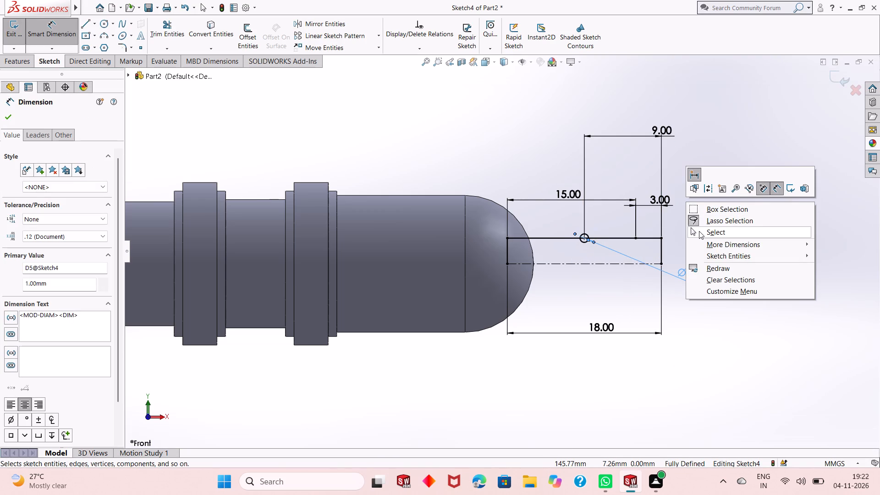
pyautogui.click(699, 231)
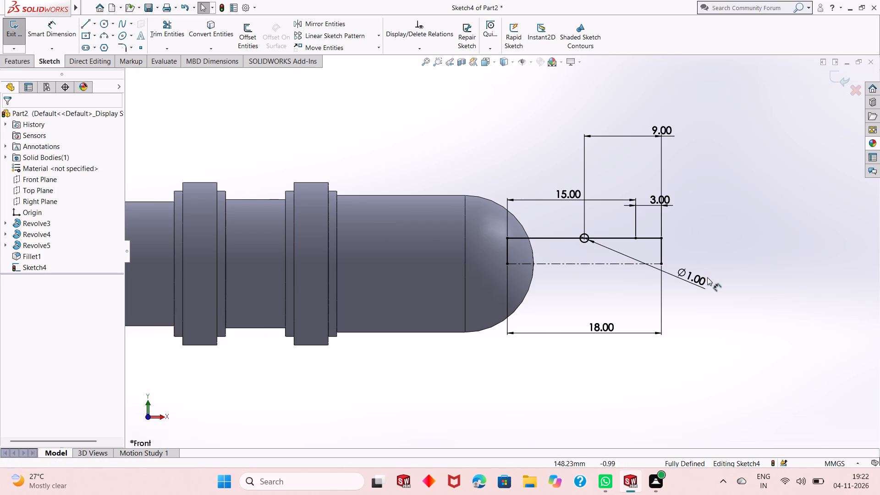
# Set the circle's diameter to 2 mm.
pyautogui.doubleClick(694, 280)
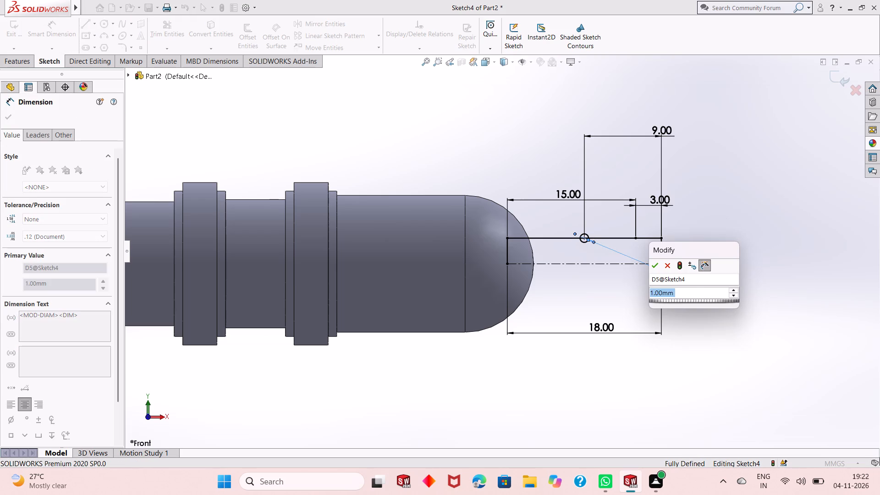
pyautogui.press('2')
pyautogui.press('Return')
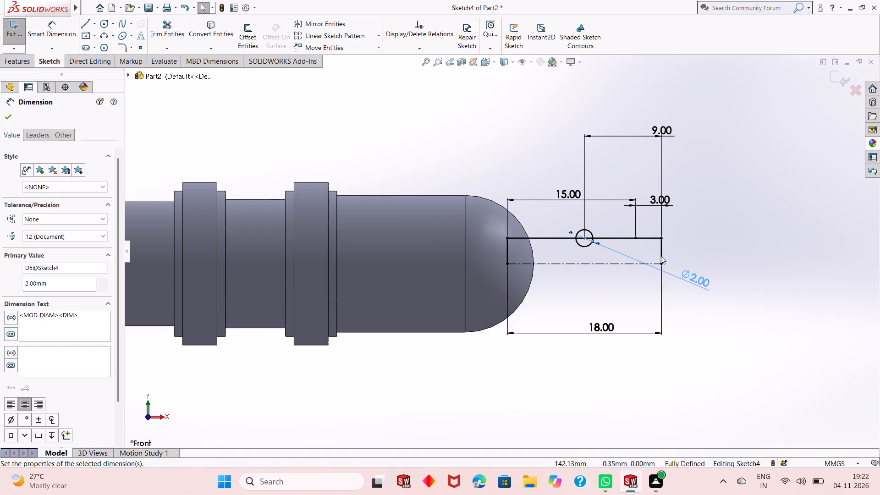
pyautogui.click(484, 163)
# Trim the circle's upper half and the line segment inside it, leaving a semicircular groove in the profile's upper line.
pyautogui.click(166, 30)
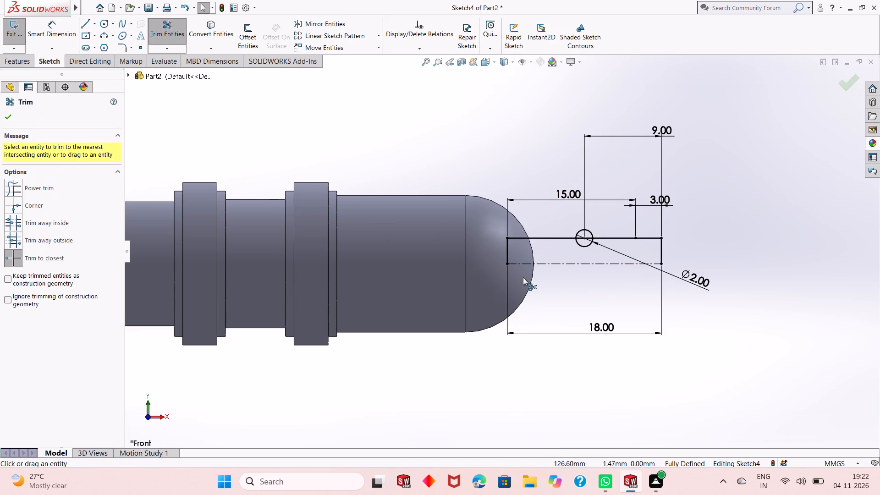
pyautogui.scroll(-5, 559, 242)
pyautogui.click(606, 217)
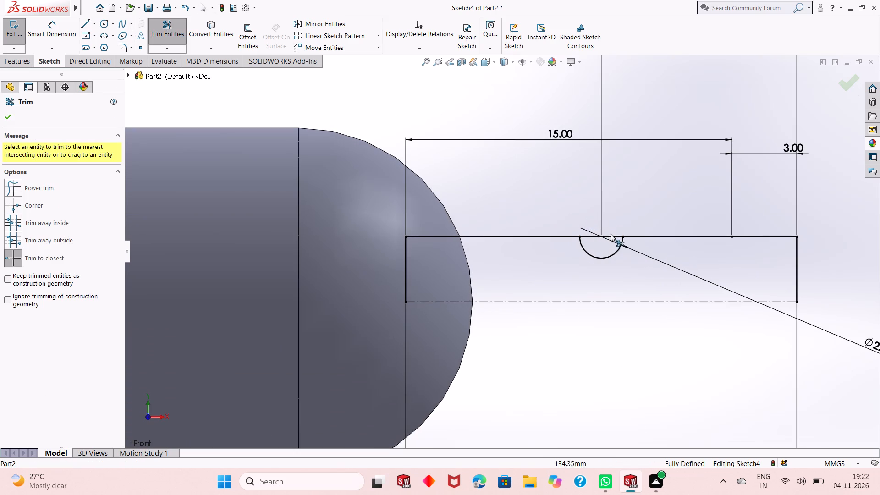
pyautogui.click(611, 236)
pyautogui.rightClick(623, 178)
pyautogui.click(632, 210)
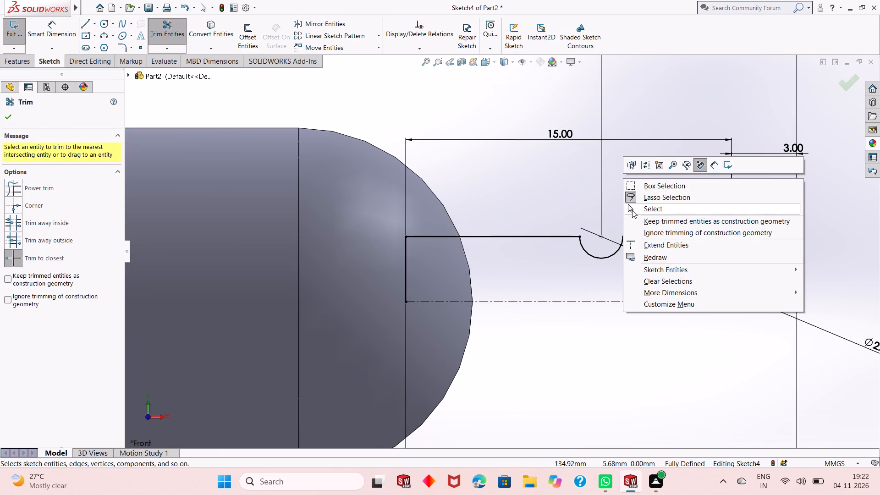
# Revolve the grooved profile 360 degrees about the 18 mm centerline, closing the open sketch automatically and merging it with the body.
pyautogui.scroll(4, 589, 280)
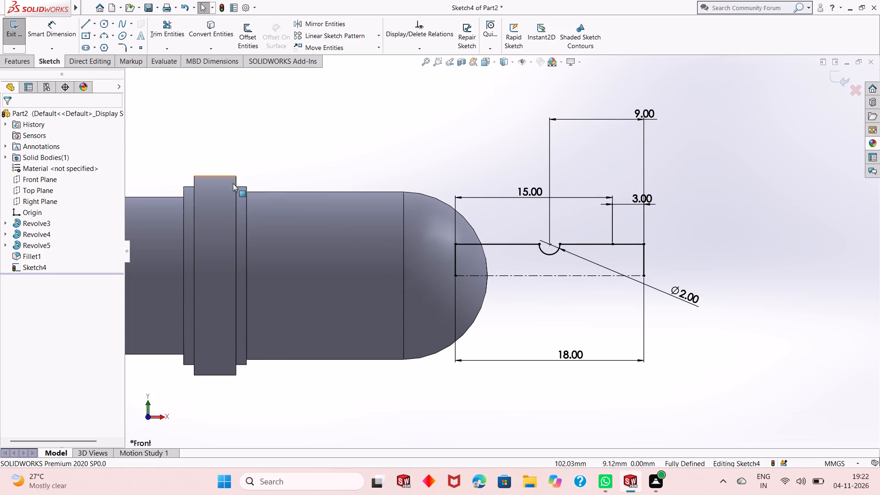
pyautogui.click(14, 62)
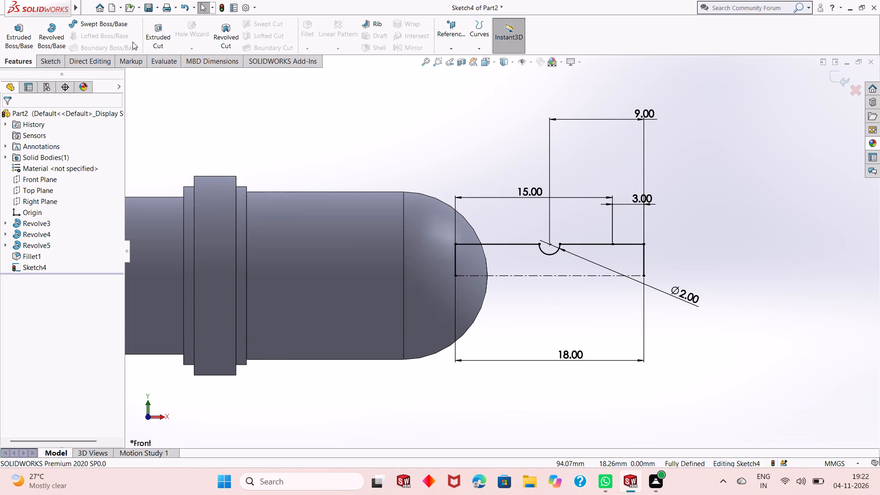
pyautogui.click(63, 38)
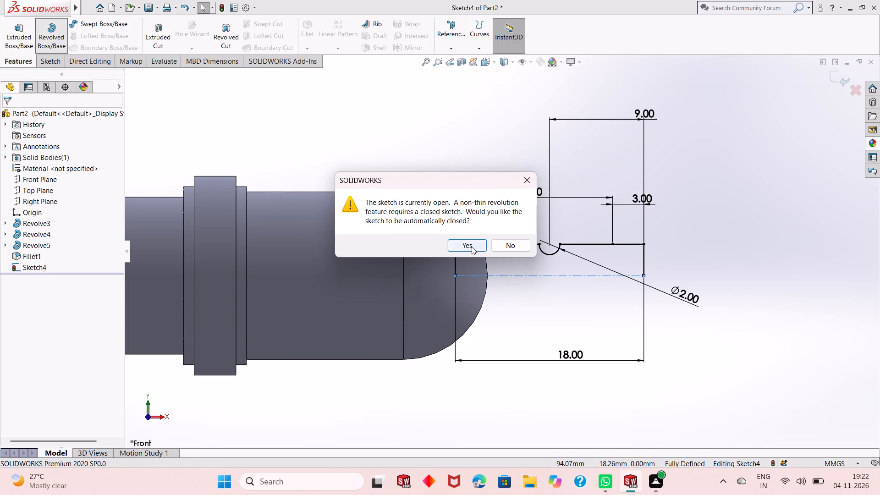
pyautogui.click(472, 247)
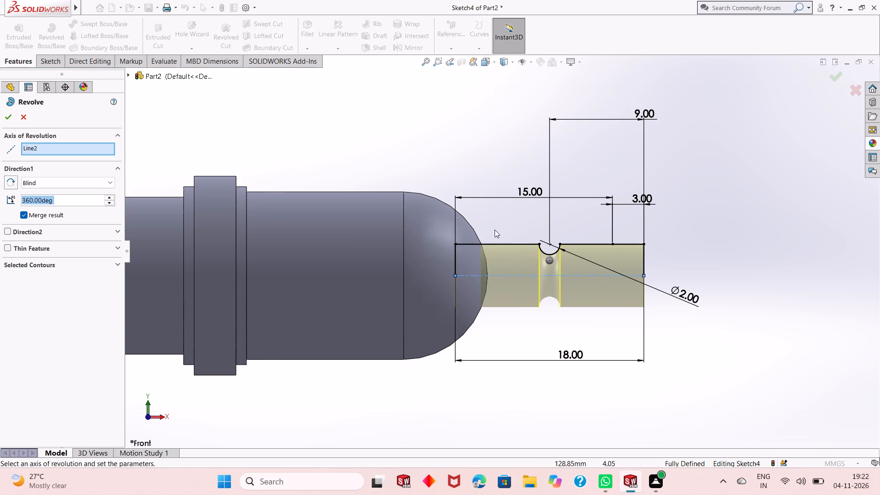
pyautogui.scroll(-4, 492, 223)
pyautogui.scroll(-8, 484, 273)
pyautogui.scroll(1, 462, 300)
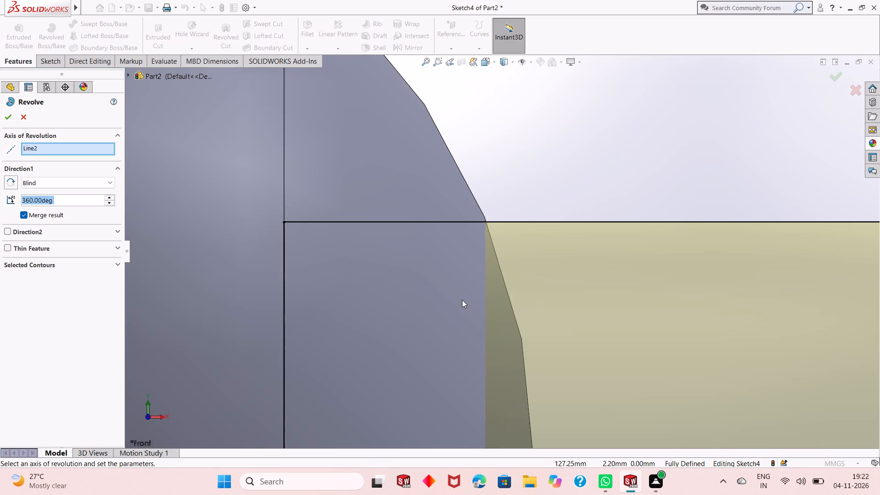
pyautogui.scroll(10, 462, 300)
pyautogui.scroll(1, 596, 332)
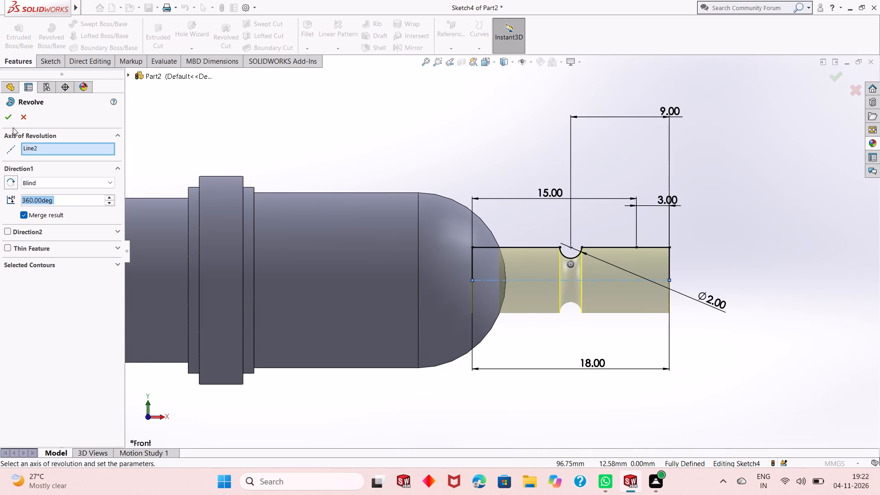
pyautogui.click(3, 119)
# Fillet the outer end edge of the grooved pin with a 3 mm radius.
pyautogui.scroll(1, 610, 312)
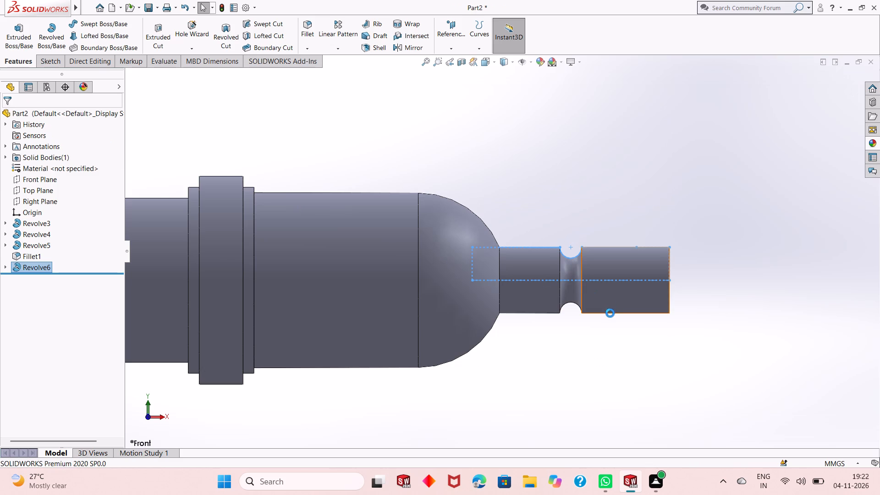
pyautogui.scroll(1, 610, 313)
pyautogui.click(681, 298)
pyautogui.moveTo(611, 301); pyautogui.dragTo(594, 318, button='middle')
pyautogui.scroll(1, 593, 317)
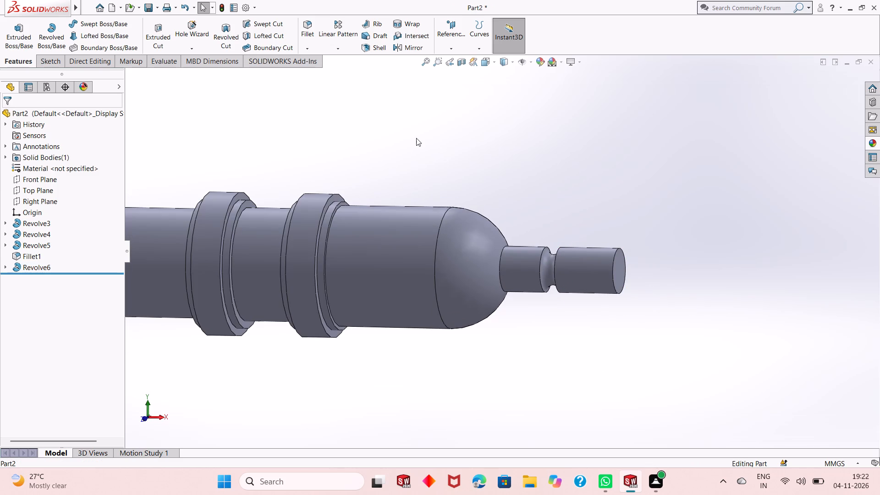
pyautogui.click(303, 32)
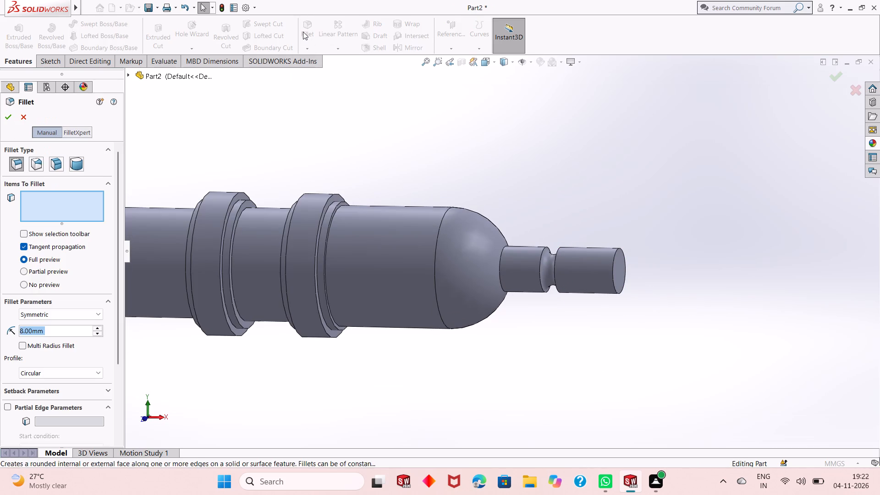
pyautogui.press('3')
pyautogui.press('Return')
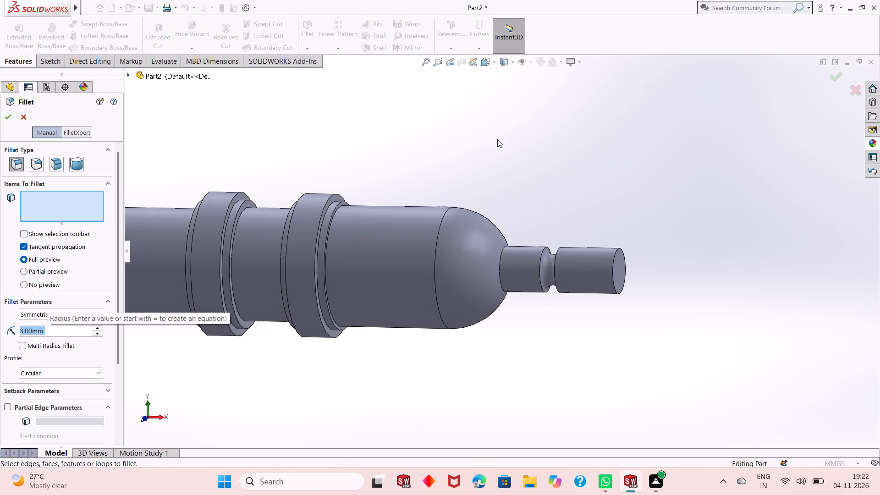
pyautogui.click(613, 259)
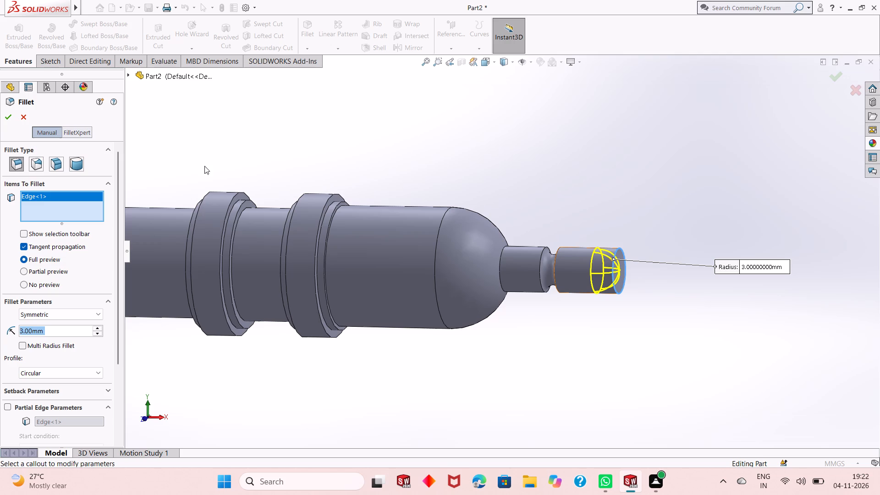
pyautogui.click(11, 118)
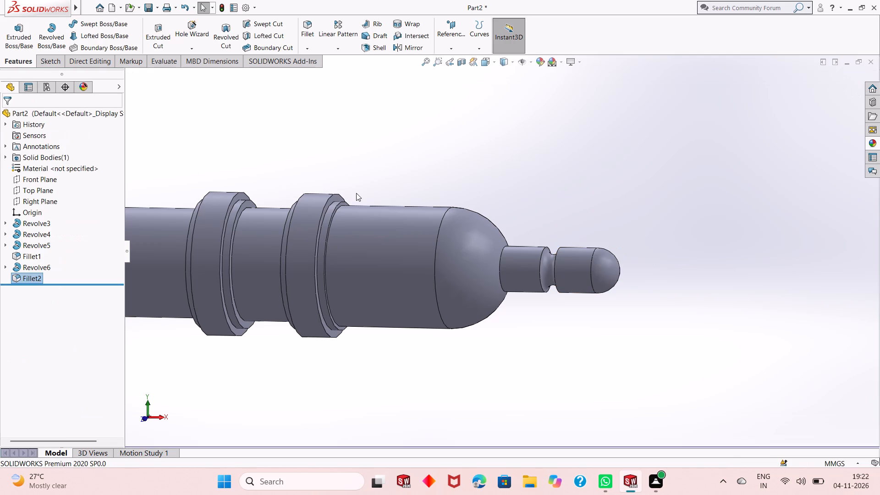
pyautogui.click(513, 216)
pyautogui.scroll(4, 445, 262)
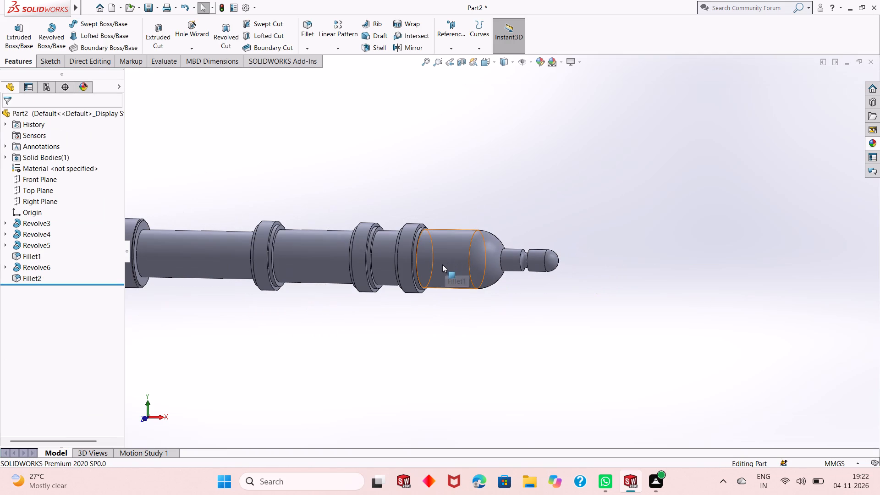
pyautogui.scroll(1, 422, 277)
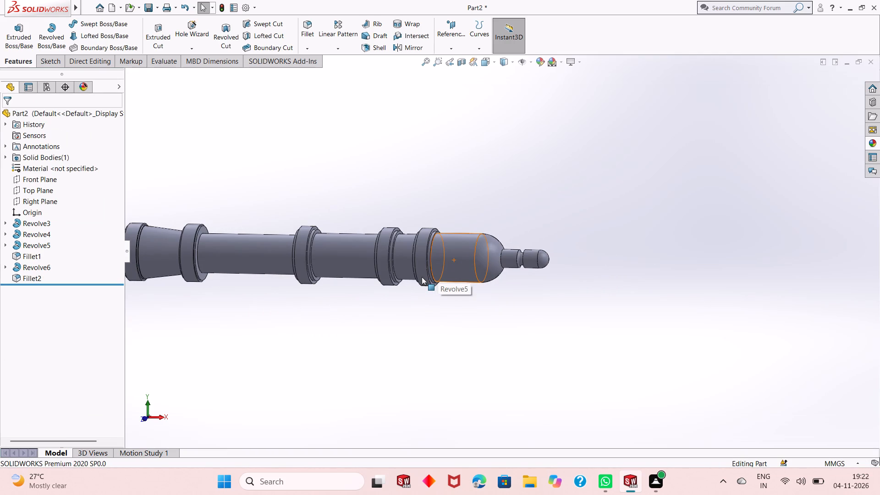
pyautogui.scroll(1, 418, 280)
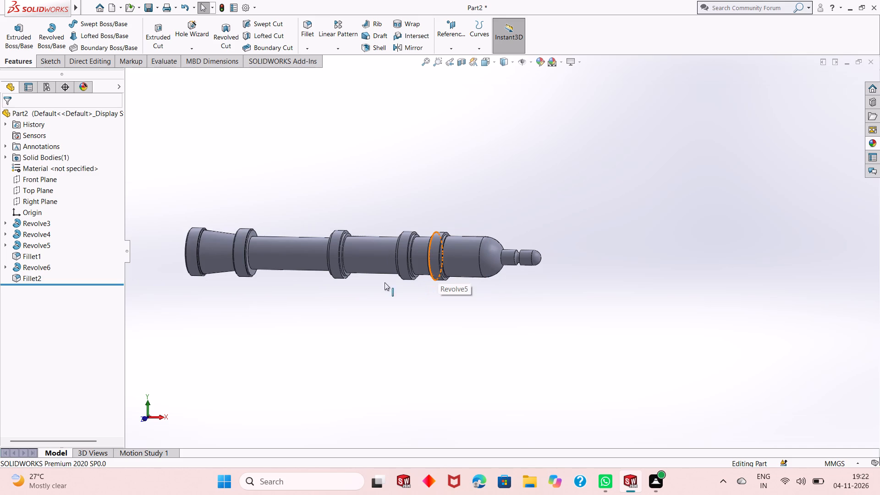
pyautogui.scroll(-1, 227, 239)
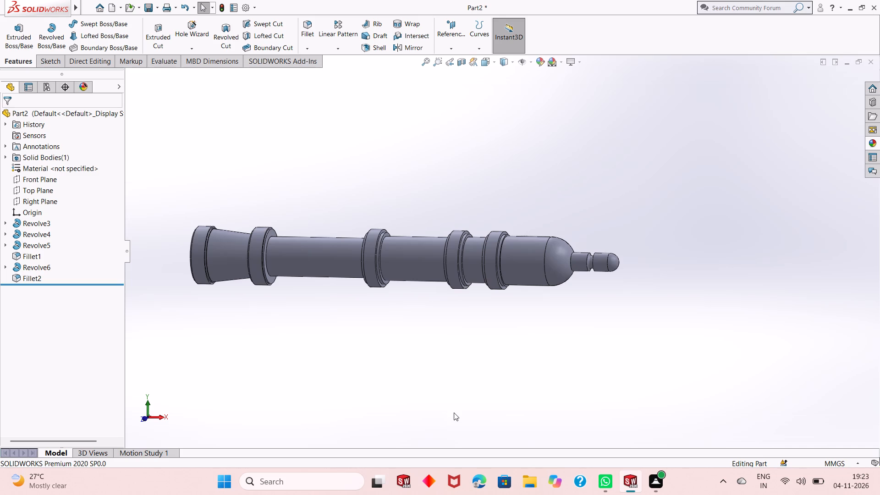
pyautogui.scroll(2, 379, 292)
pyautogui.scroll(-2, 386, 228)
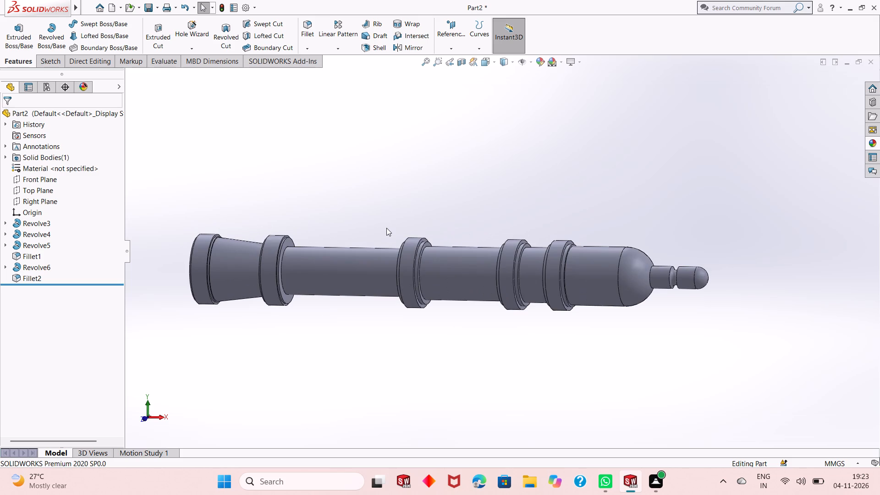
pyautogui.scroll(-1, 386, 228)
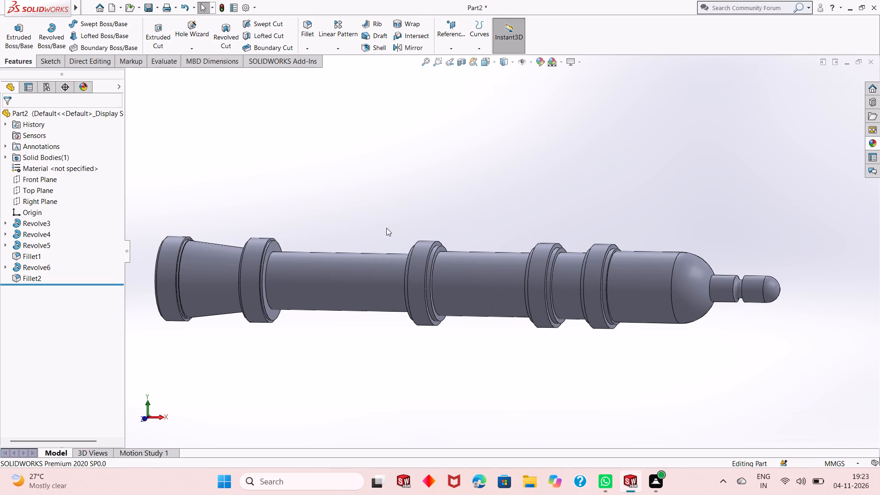
# Inspect the completed revolved shaft from several angles, including its collars, tapered section and grooved pin end.
pyautogui.scroll(-1, 386, 228)
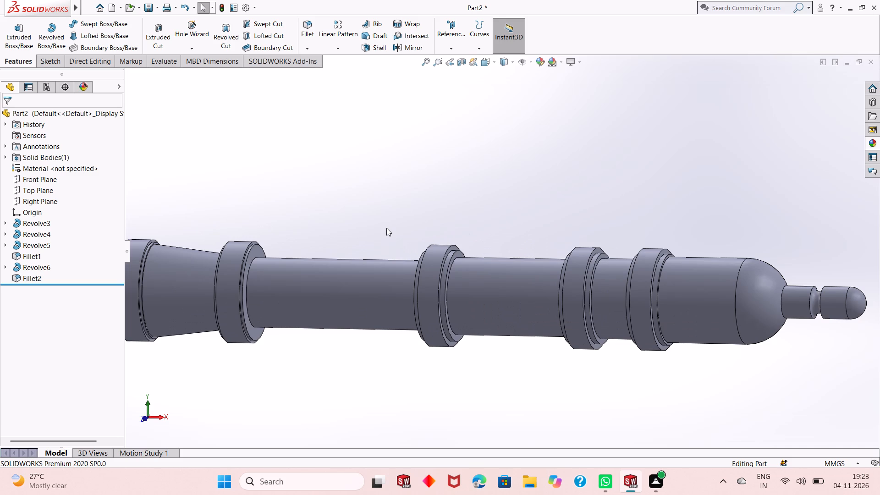
pyautogui.scroll(5, 439, 335)
pyautogui.moveTo(483, 335); pyautogui.dragTo(459, 344, button='middle')
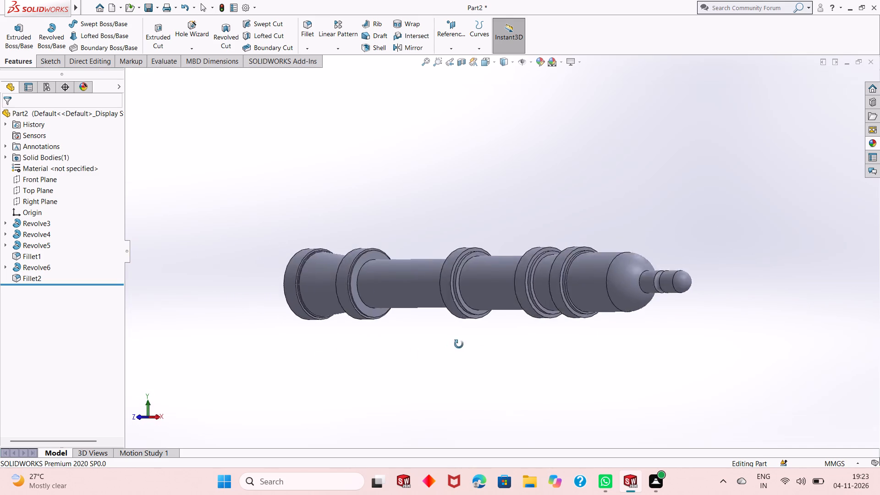
pyautogui.moveTo(459, 344); pyautogui.dragTo(479, 332, button='middle')
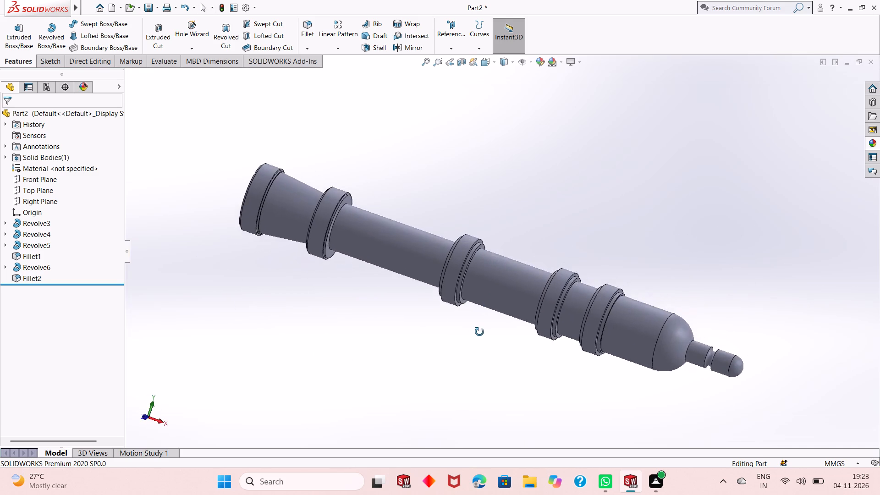
pyautogui.moveTo(479, 332); pyautogui.dragTo(454, 258, button='middle')
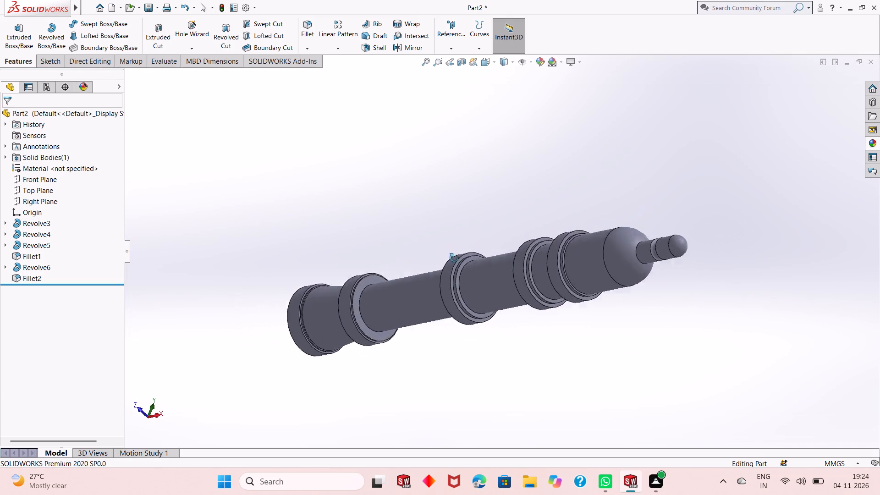
pyautogui.moveTo(454, 258); pyautogui.dragTo(484, 330, button='middle')
pyautogui.scroll(2, 484, 330)
pyautogui.scroll(-1, 460, 289)
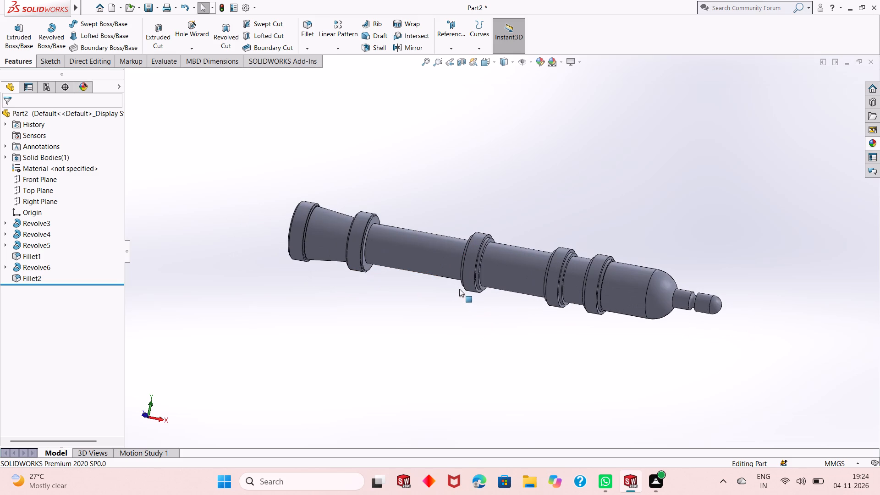
pyautogui.scroll(-2, 484, 221)
pyautogui.scroll(2, 469, 246)
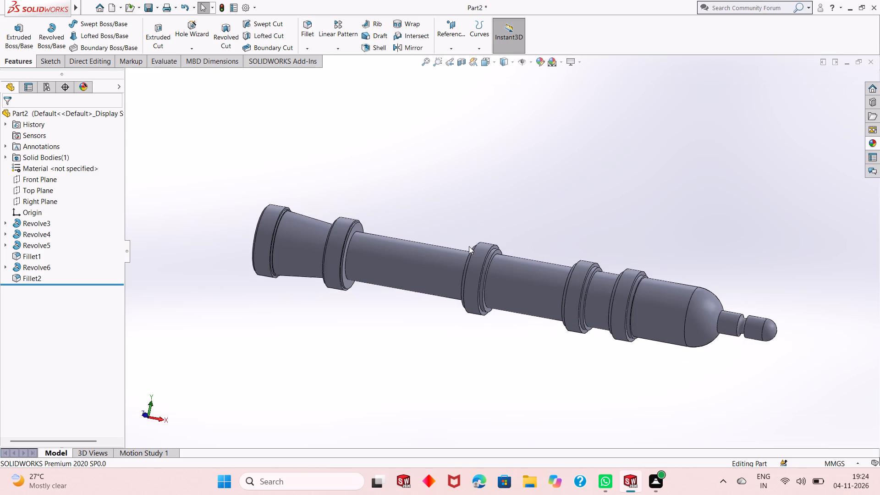
# Save the part in the Dp SolidWorks folder as a SOLIDWORKS part named BR copper shaft.
pyautogui.hotkey('ctrl', 's')
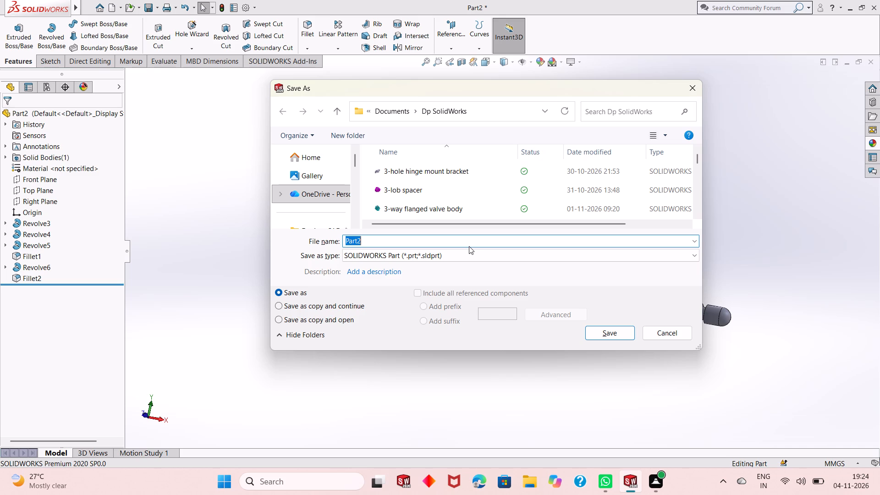
pyautogui.write('BR')
pyautogui.press('space')
pyautogui.write('copper')
pyautogui.press('space')
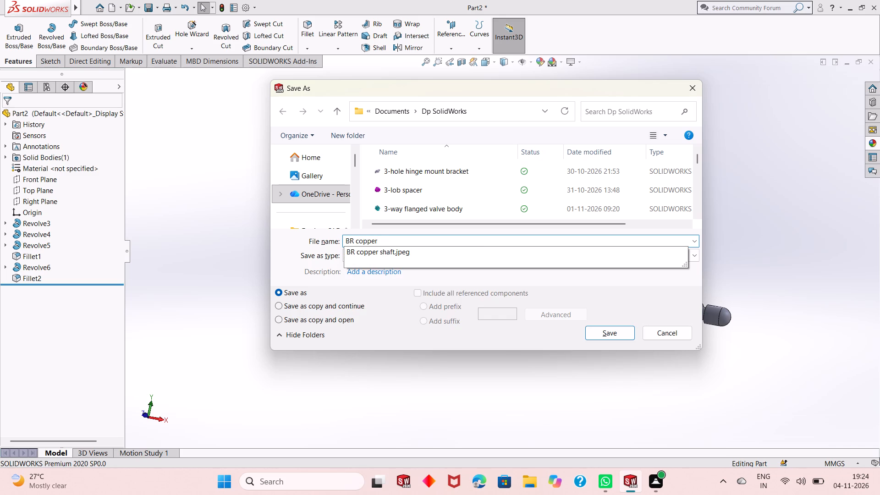
pyautogui.write('shaft')
pyautogui.press('Return')
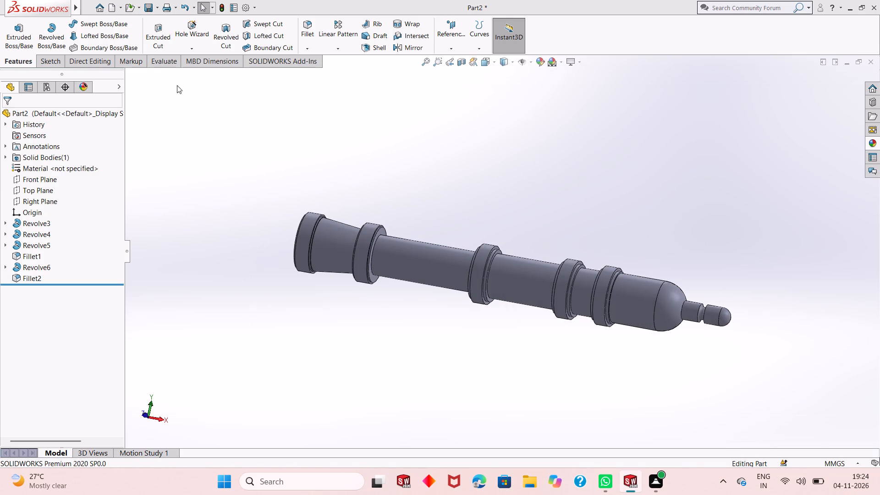
# Save a PDF version of the part as BR copper shaft in the Dp SolidWorks folder.
pyautogui.click(157, 6)
pyautogui.click(171, 31)
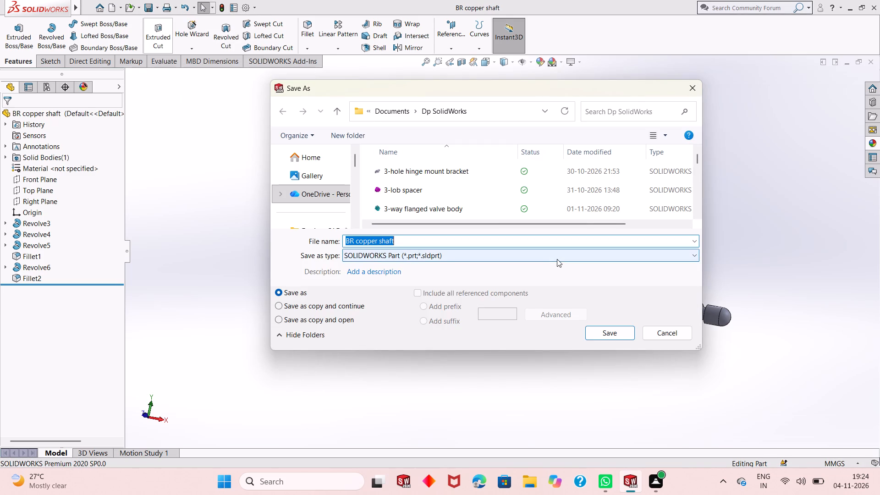
pyautogui.click(557, 259)
pyautogui.click(501, 71)
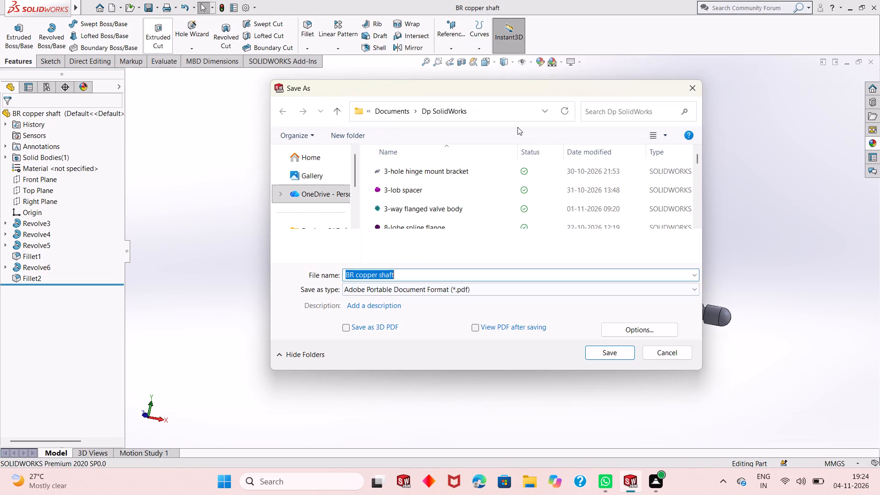
pyautogui.click(612, 354)
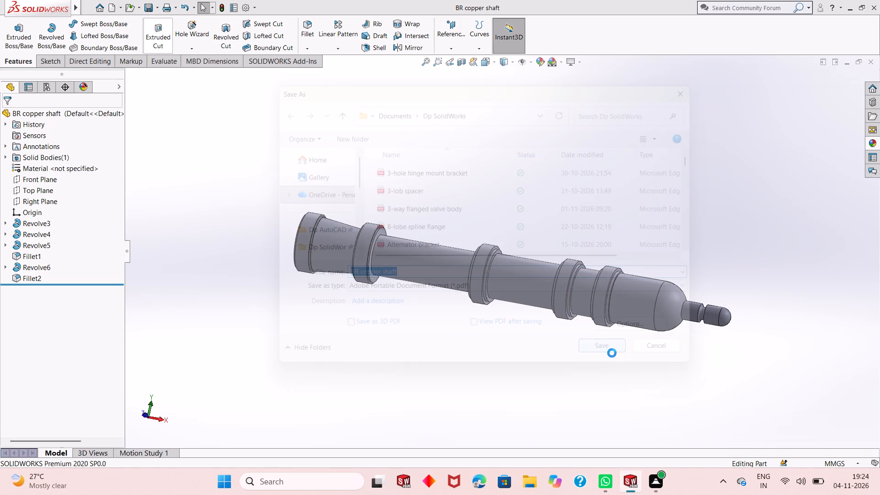